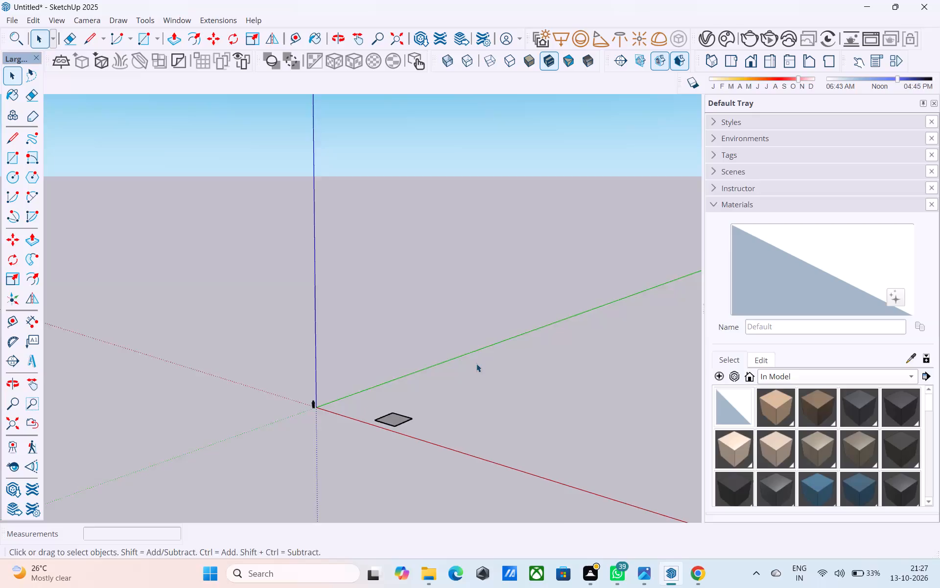
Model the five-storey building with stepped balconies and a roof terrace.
Delete the existing rectangle beside the red axis near the origin.
middle_drag(476, 364, 419, 363)
scroll(424, 359, down, 1)
drag(428, 440, 369, 385)
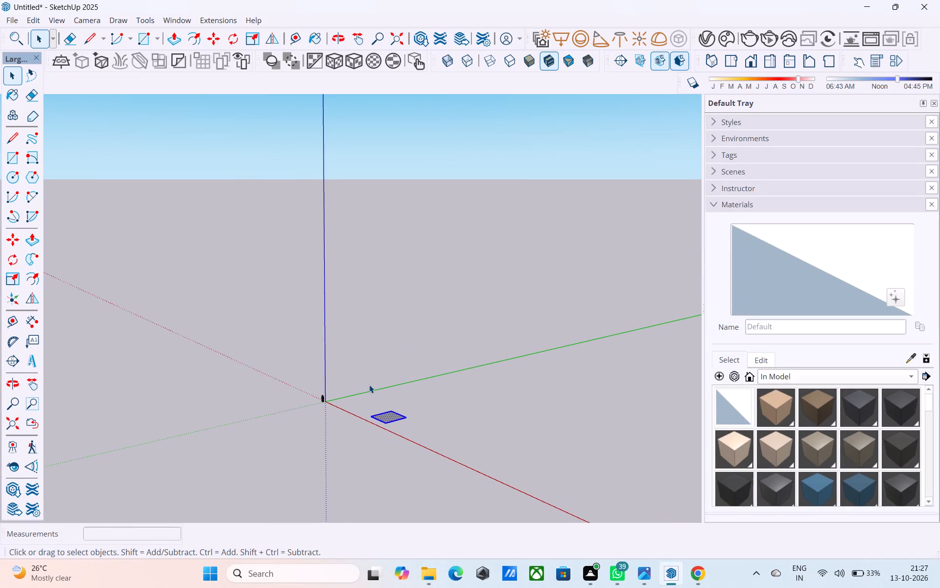
key(Delete)
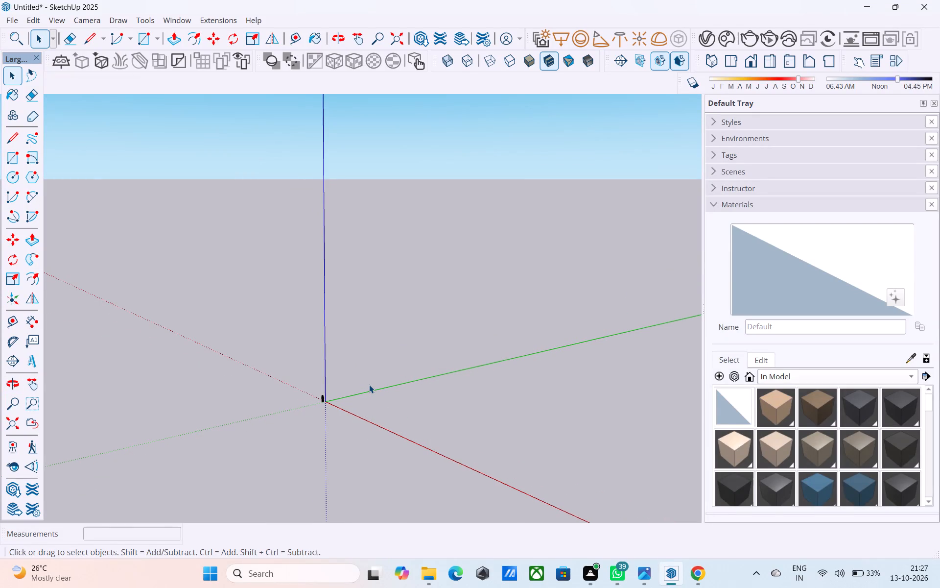
Draw a 60' by 20' rectangle on the ground plane, in the area between the red and green axes.
middle_drag(366, 382, 248, 312)
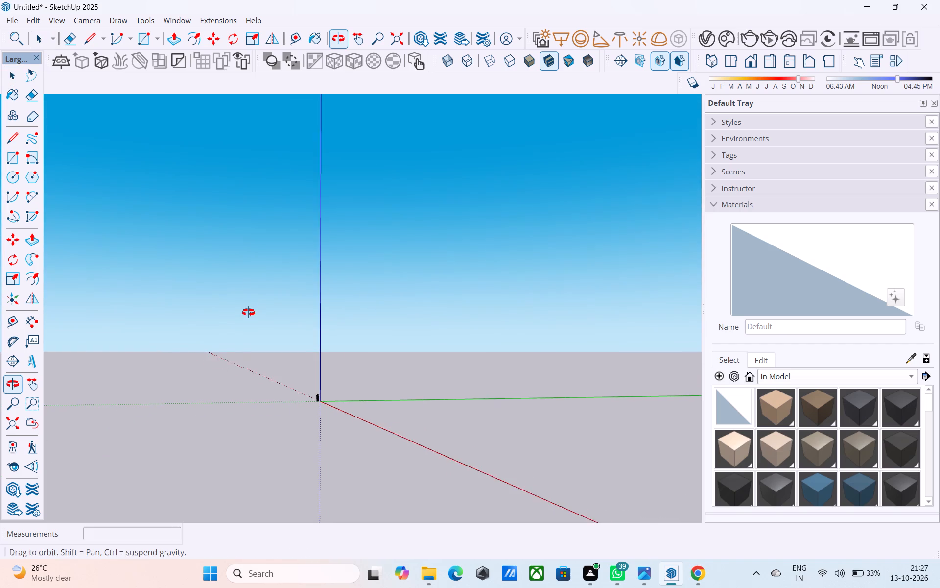
middle_drag(248, 312, 258, 310)
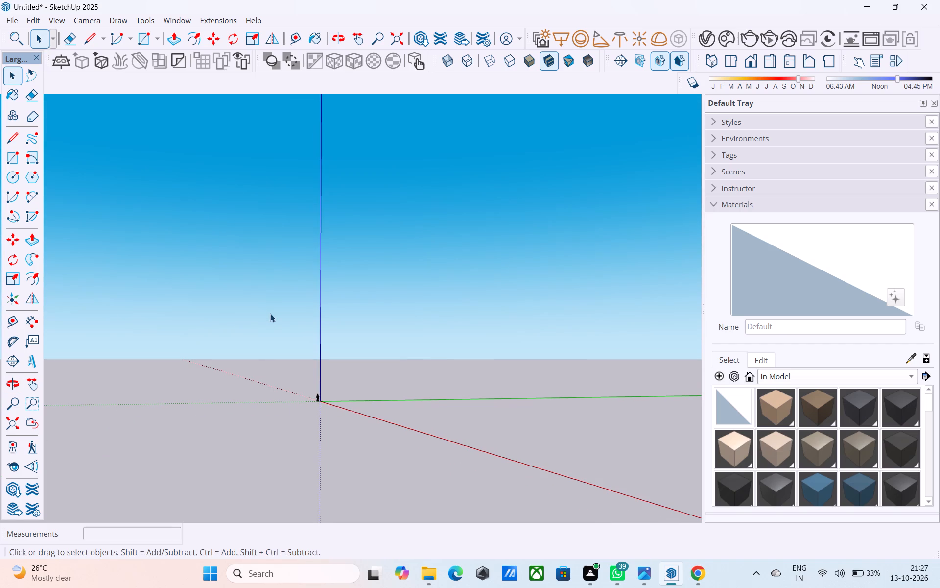
scroll(272, 317, down, 3)
middle_drag(272, 319, 247, 420)
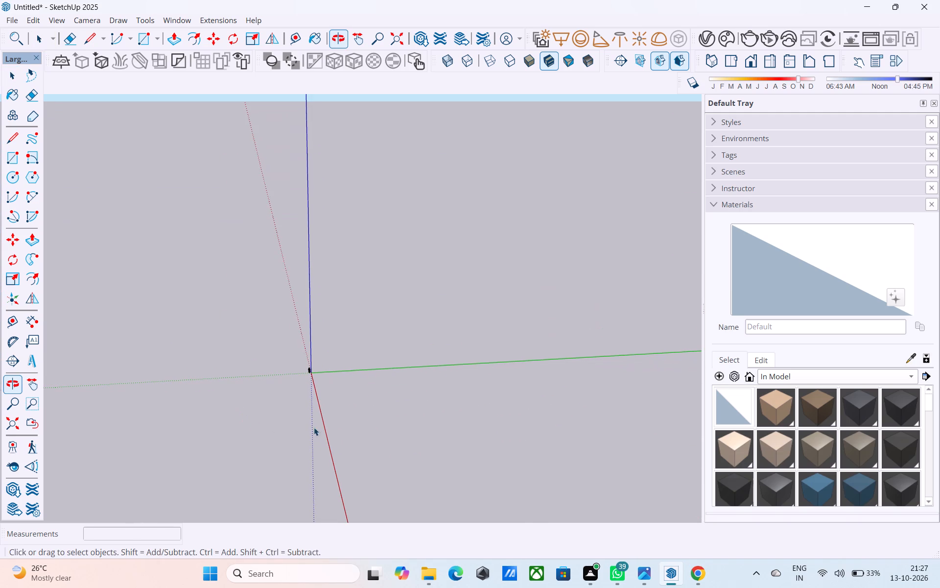
middle_drag(319, 427, 278, 399)
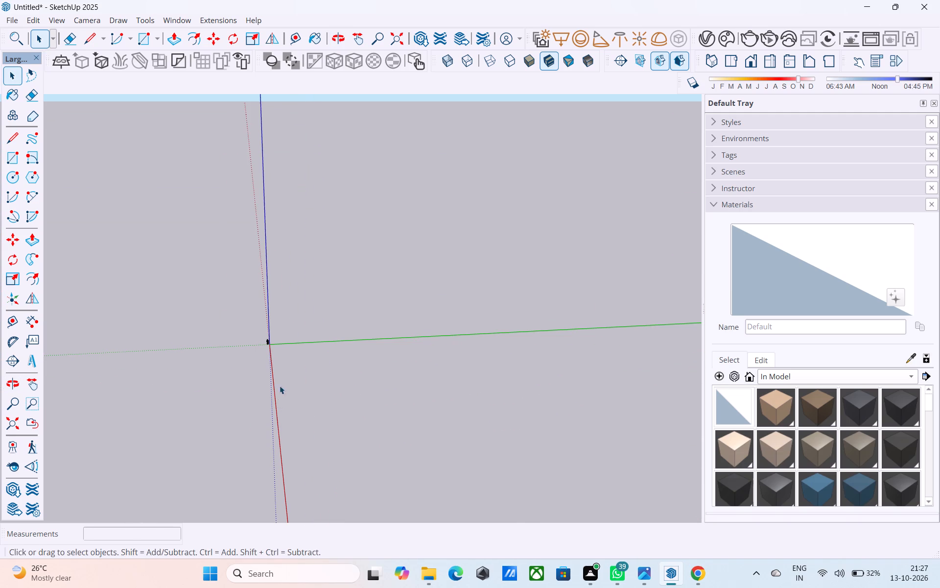
scroll(277, 418, down, 6)
middle_drag(289, 438, 202, 352)
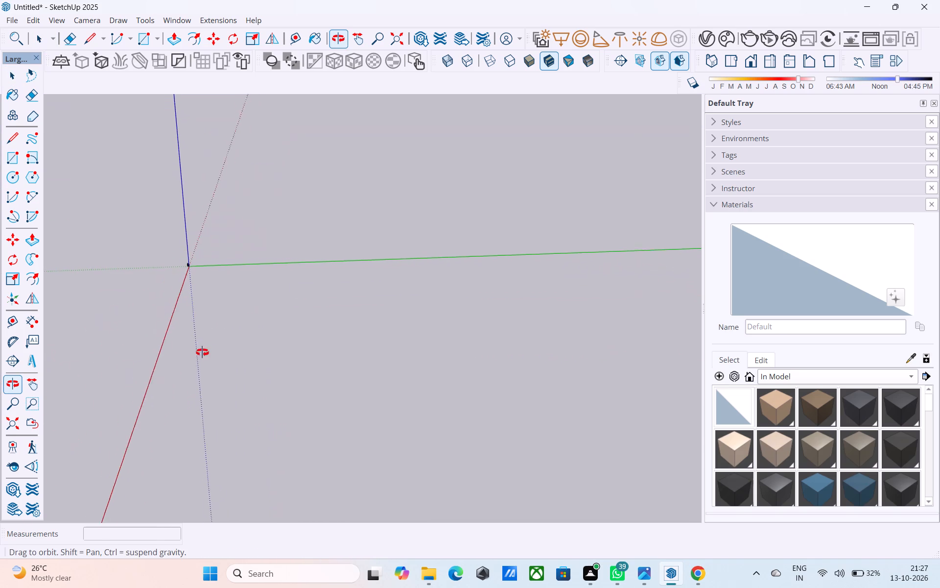
middle_drag(202, 352, 180, 371)
text(ER)
click(225, 352)
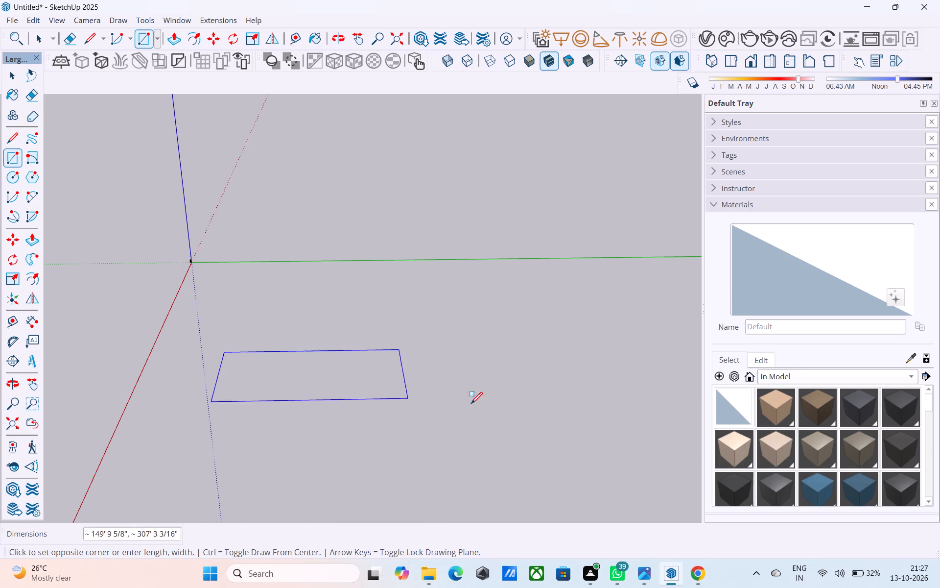
scroll(498, 405, up, 1)
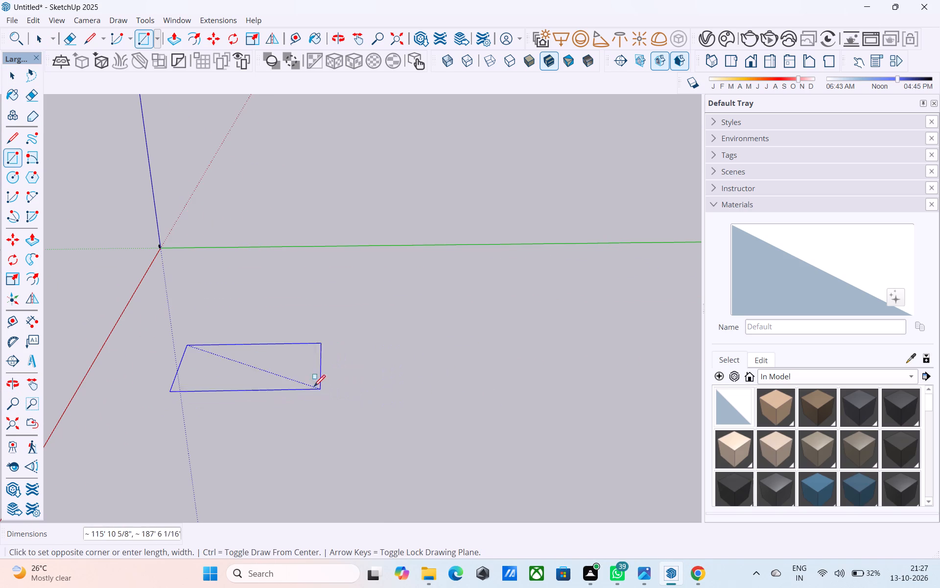
middle_drag(310, 374, 393, 416)
scroll(387, 416, up, 11)
middle_drag(329, 412, 523, 451)
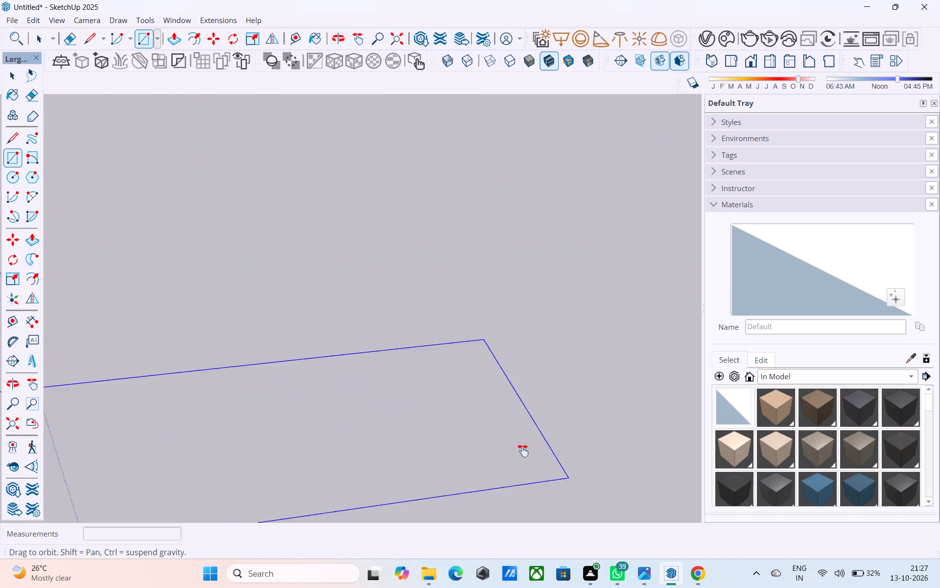
middle_drag(523, 451, 492, 392)
scroll(495, 393, down, 4)
middle_drag(491, 392, 464, 390)
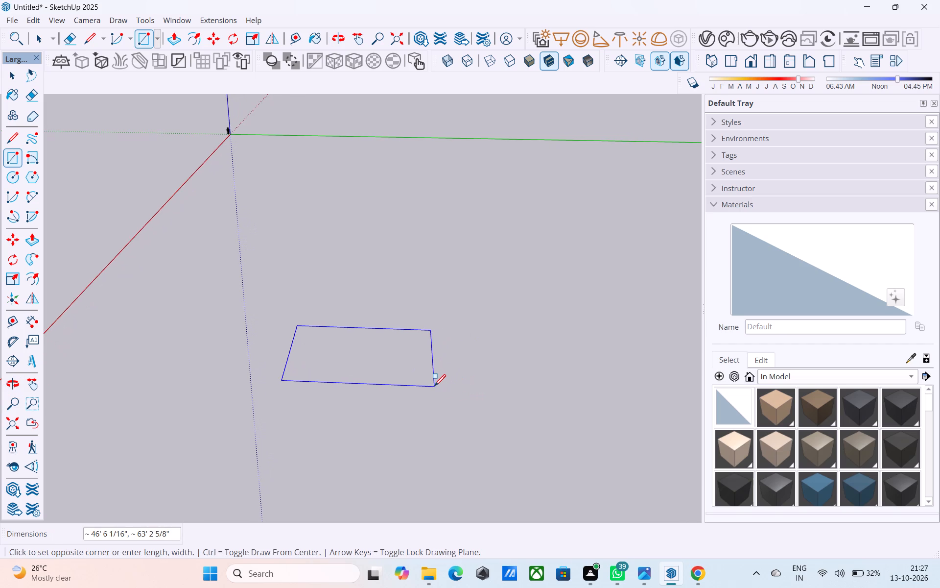
scroll(434, 387, up, 1)
middle_drag(434, 387, 463, 387)
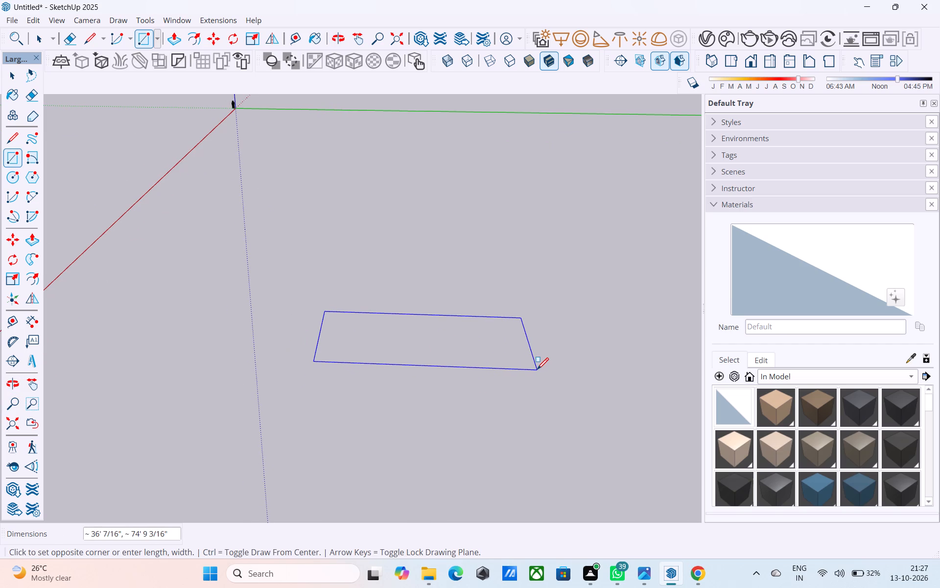
text(60',20')
key(Return)
Resize the newly drawn rectangle to dimensions 20',60' so its long side follows the green axis.
text(20',)
text(40)
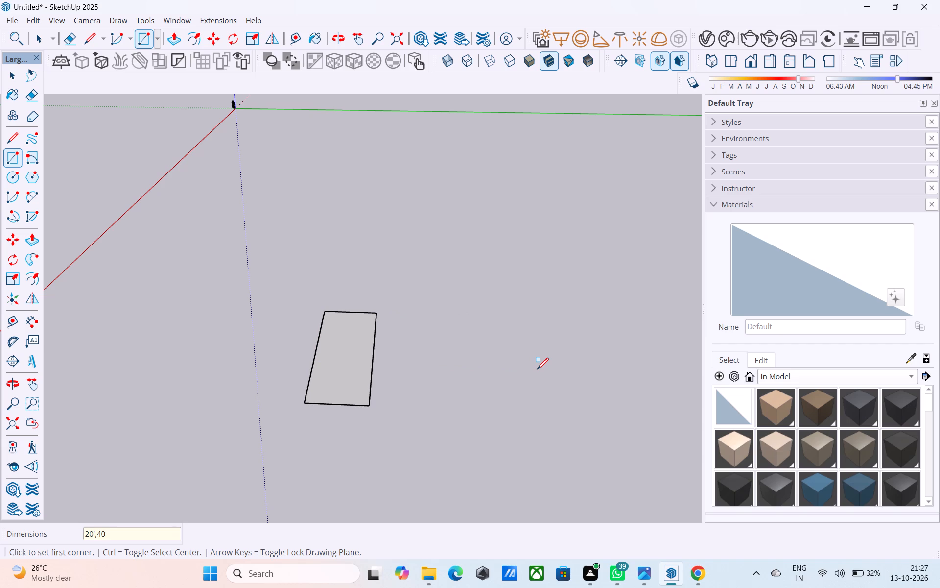
key(BackSpace)
text(60')
key(Return)
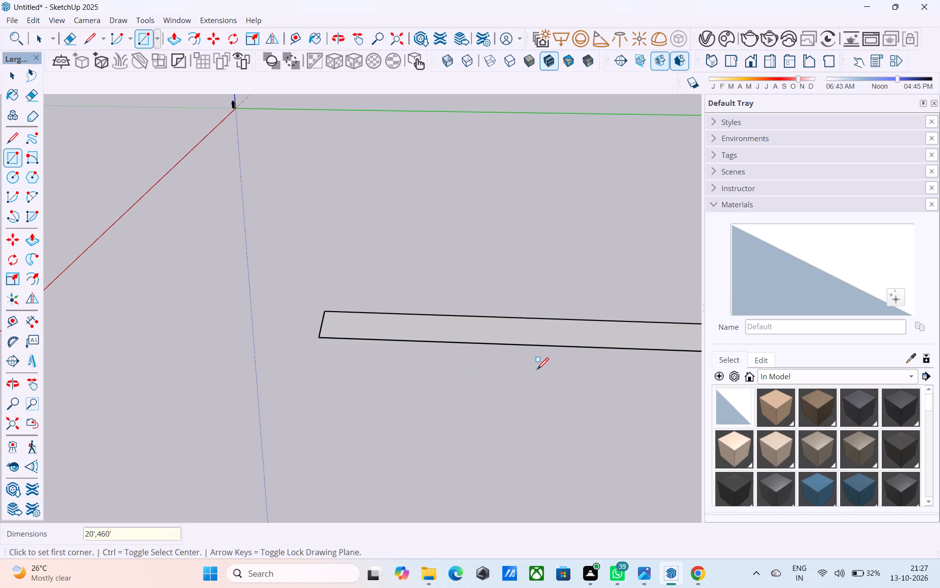
text(20',60')
key(Return)
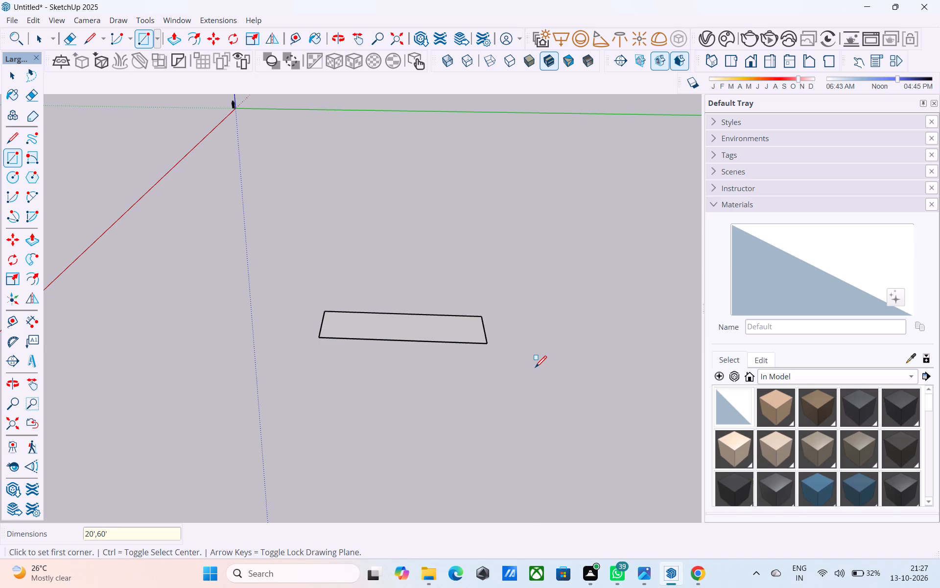
Offset the rectangle face's outline 6" inward.
middle_drag(479, 296, 481, 369)
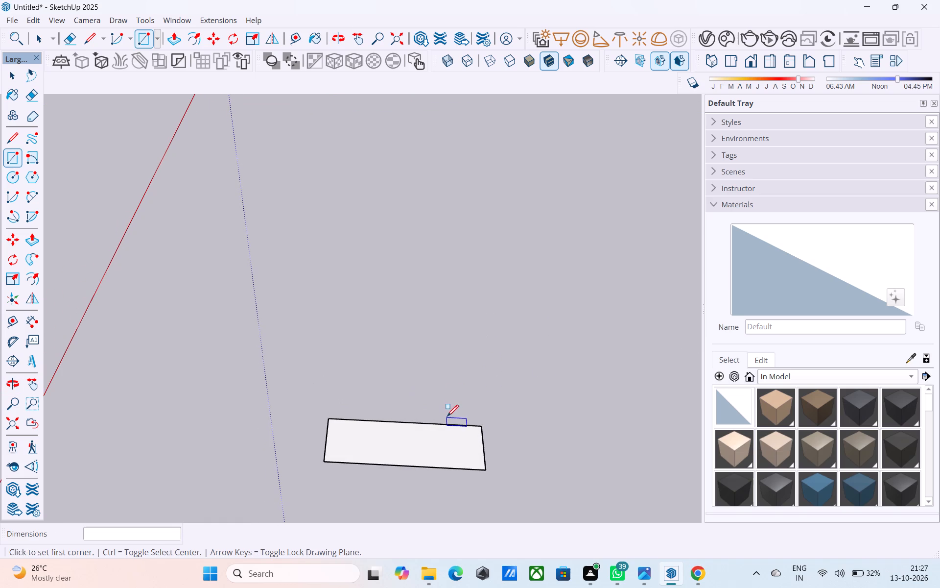
middle_drag(447, 417, 430, 326)
middle_drag(381, 372, 448, 409)
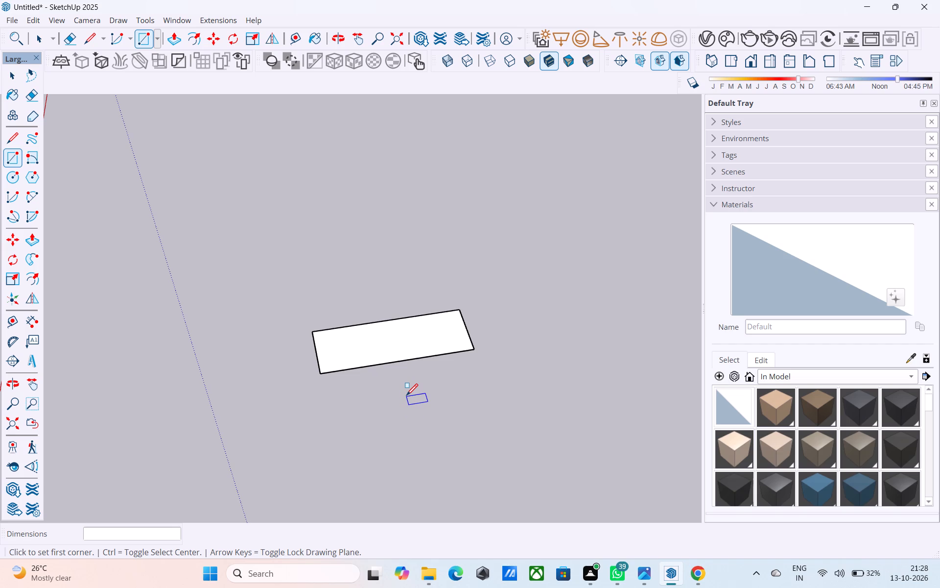
scroll(368, 404, down, 1)
middle_drag(368, 404, 362, 454)
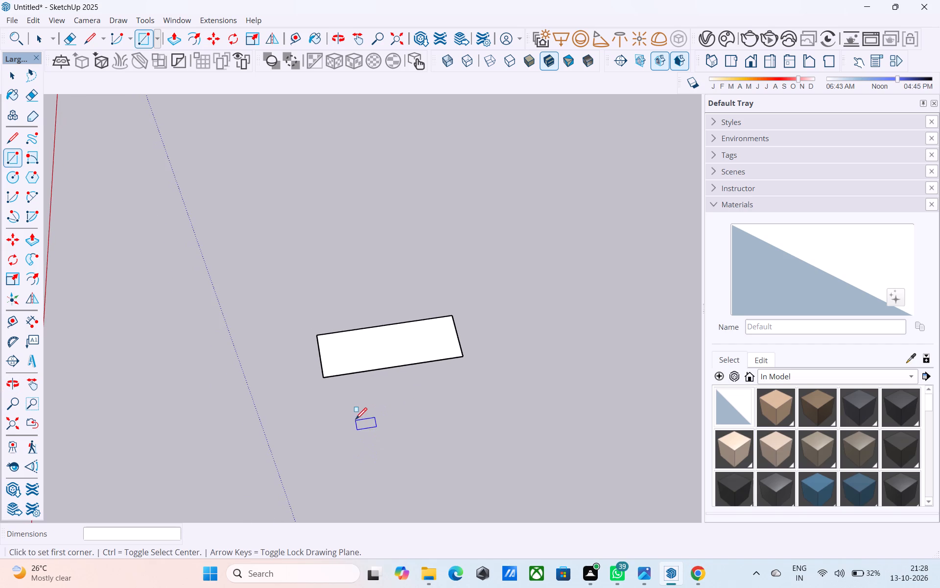
scroll(365, 378, up, 7)
scroll(367, 374, down, 4)
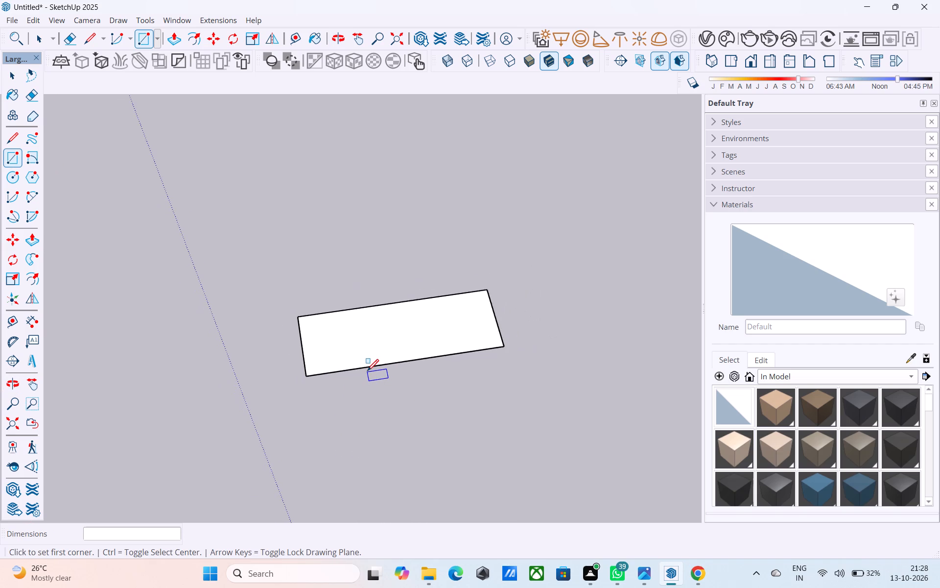
scroll(367, 372, up, 7)
key(space)
click(355, 336)
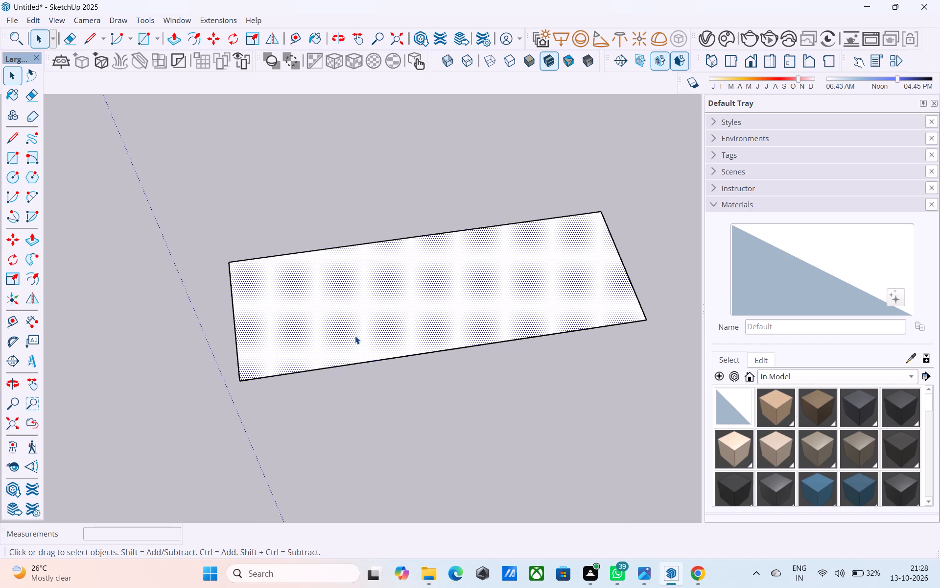
shift+middle_drag(354, 333, 358, 357)
key(f)
click(358, 352)
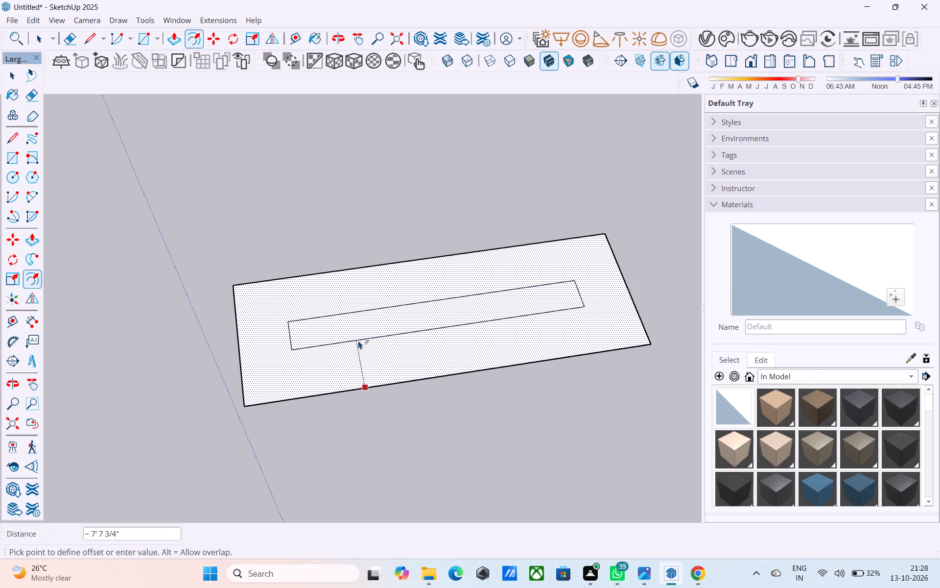
text(6")
key(Return)
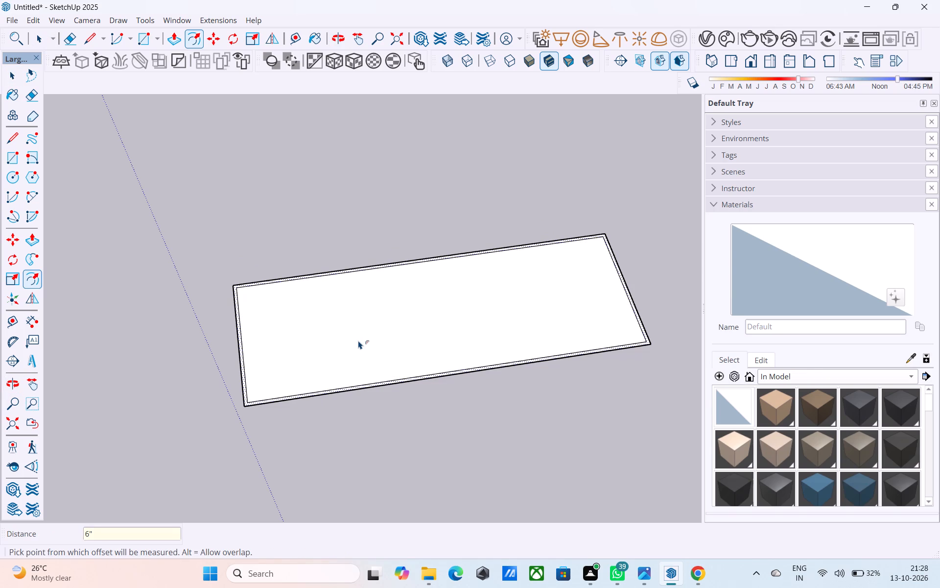
Examine the double-outlined rectangle from several angles.
middle_drag(358, 341, 341, 249)
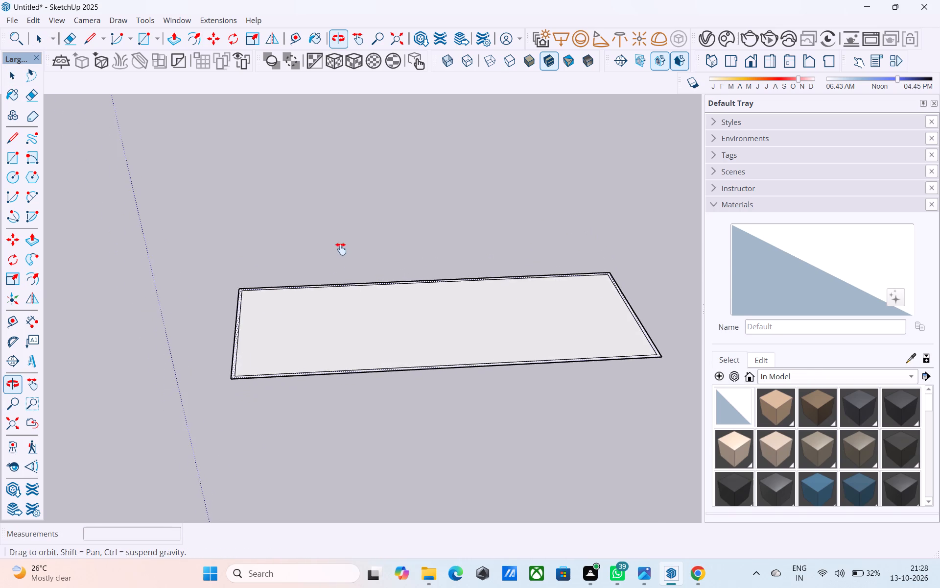
middle_drag(341, 249, 381, 185)
shift+middle_drag(386, 253, 395, 208)
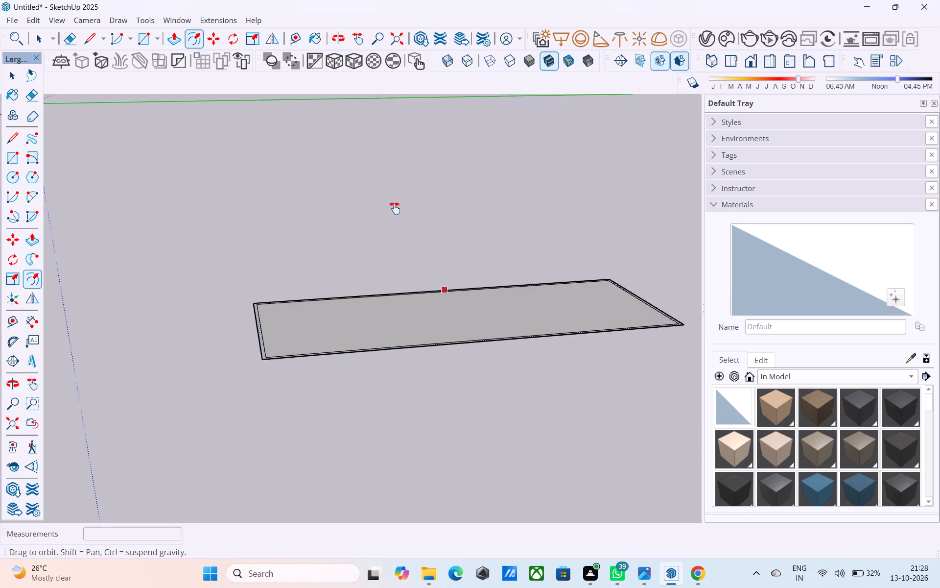
shift+middle_drag(395, 208, 410, 220)
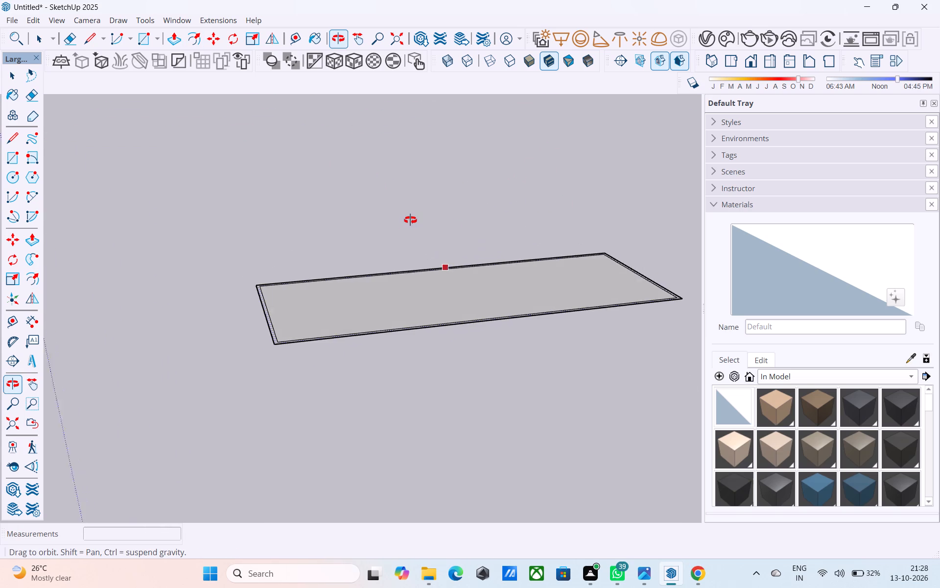
shift+middle_drag(410, 220, 412, 212)
middle_drag(433, 271, 595, 200)
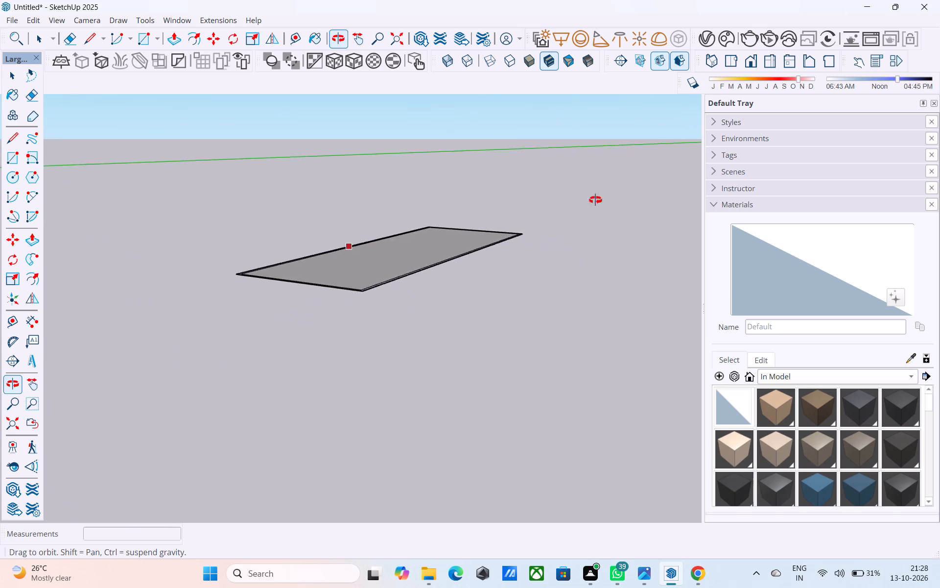
middle_drag(595, 200, 365, 429)
scroll(372, 320, up, 4)
scroll(372, 312, down, 3)
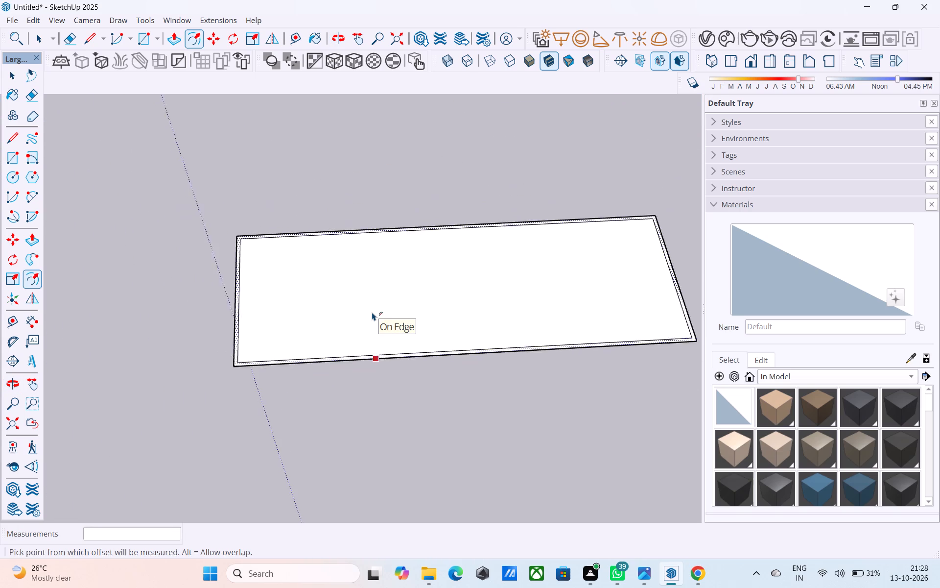
scroll(372, 312, down, 2)
scroll(372, 312, up, 6)
key(space)
scroll(373, 312, down, 4)
middle_drag(378, 316, 342, 302)
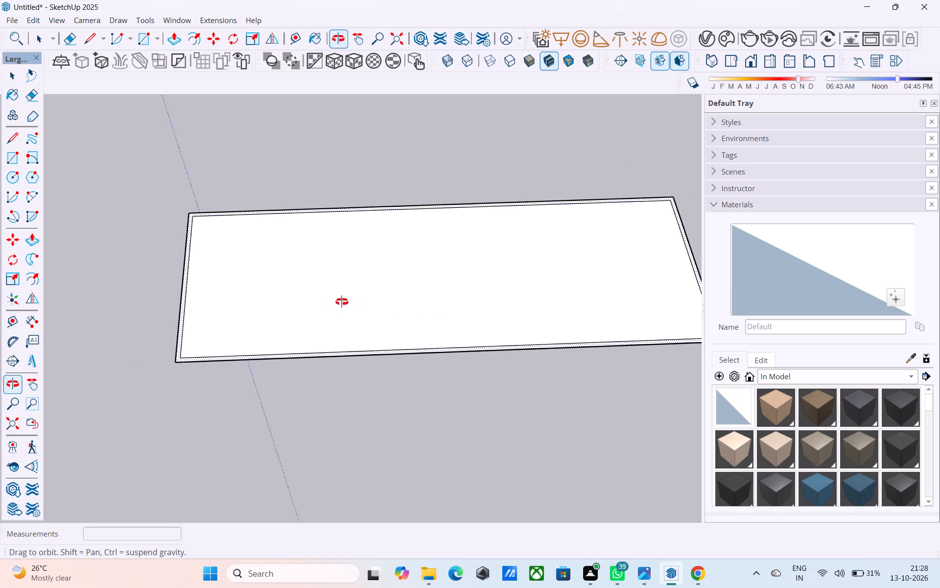
middle_drag(342, 302, 315, 178)
middle_drag(437, 245, 338, 236)
scroll(339, 240, down, 3)
middle_drag(343, 245, 383, 232)
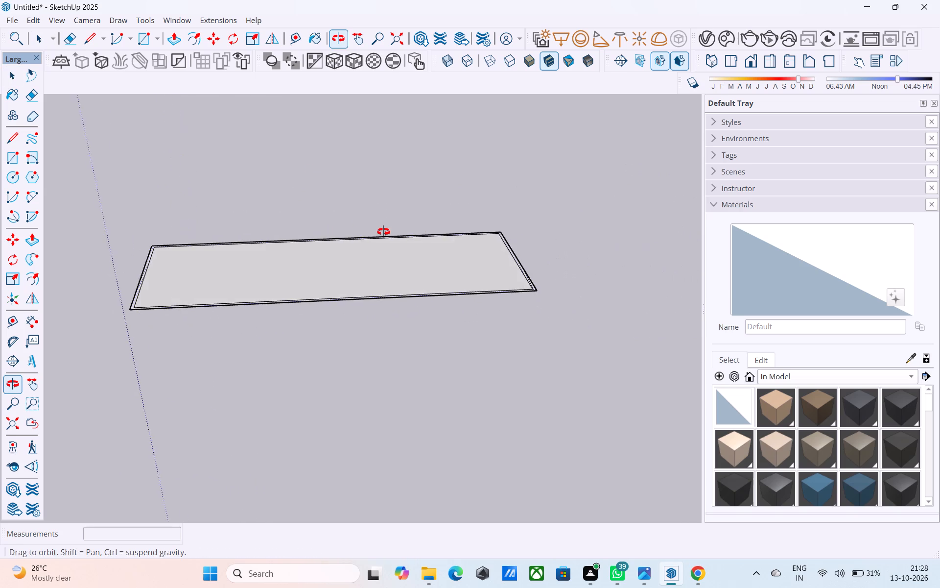
middle_drag(383, 232, 402, 209)
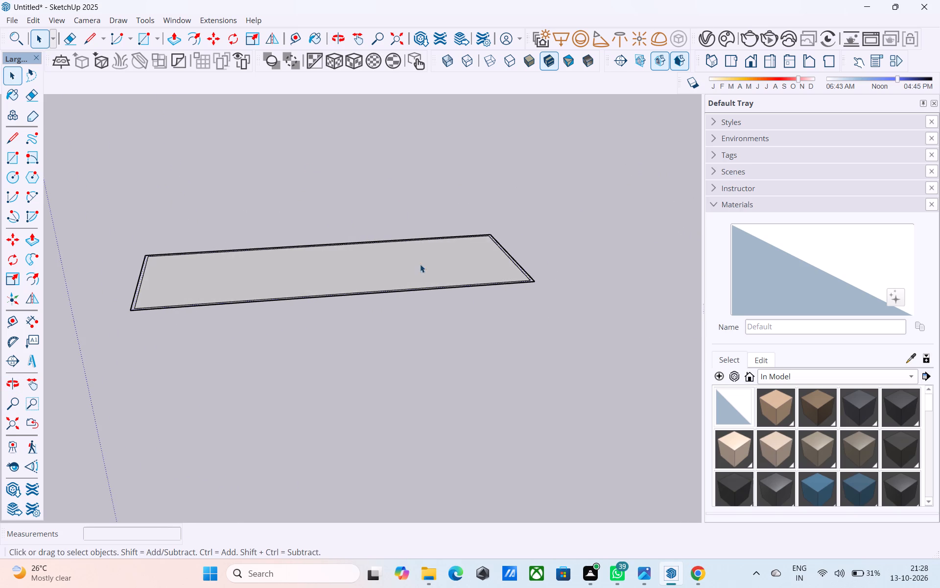
Draw a 19' line across the inner rectangle, joining the midpoints of its two long edges.
middle_drag(420, 265, 406, 448)
key(l)
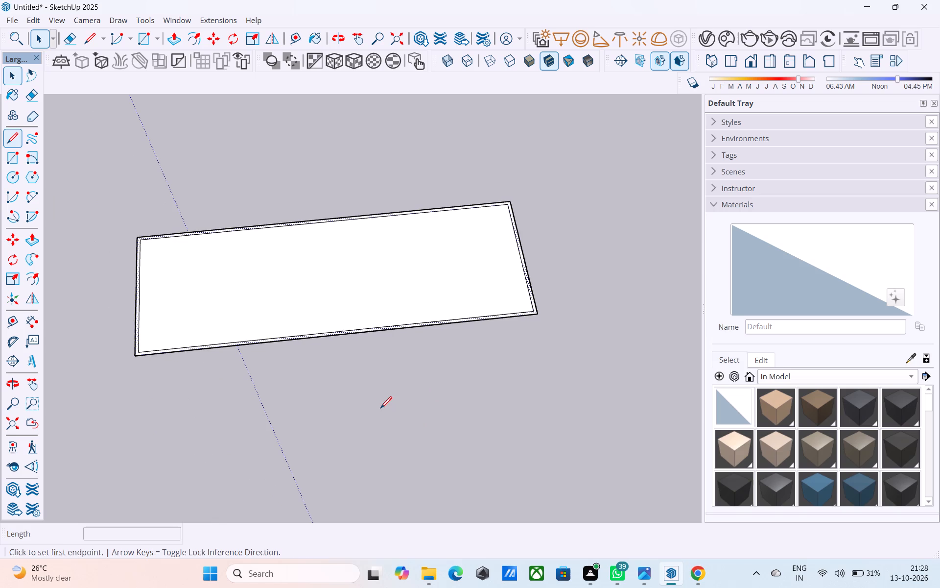
scroll(378, 407, up, 4)
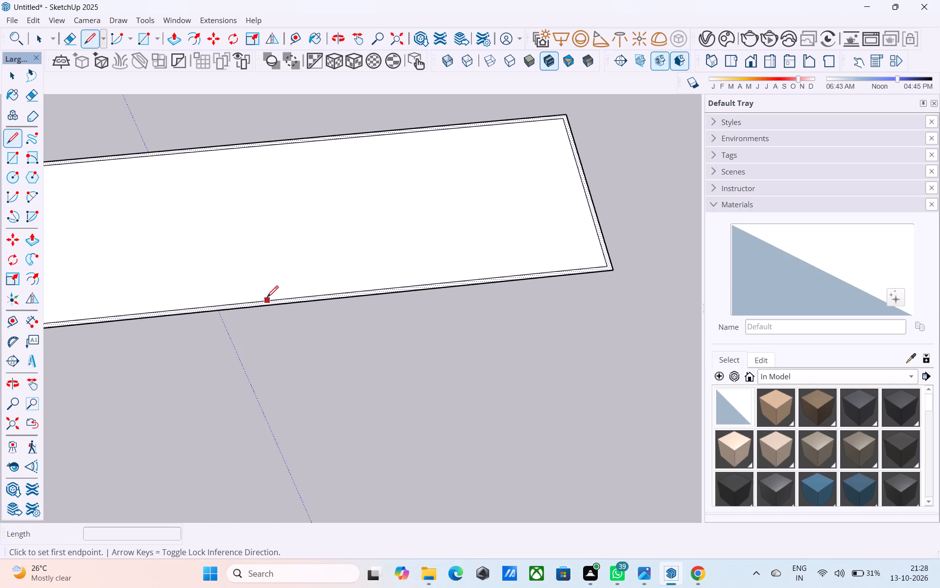
middle_drag(269, 302, 299, 294)
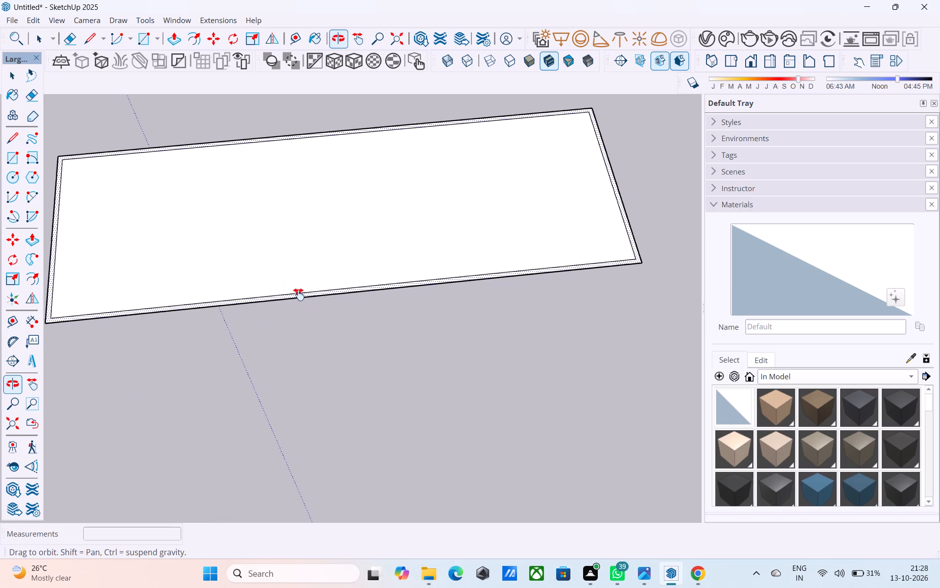
middle_drag(299, 294, 329, 286)
click(378, 279)
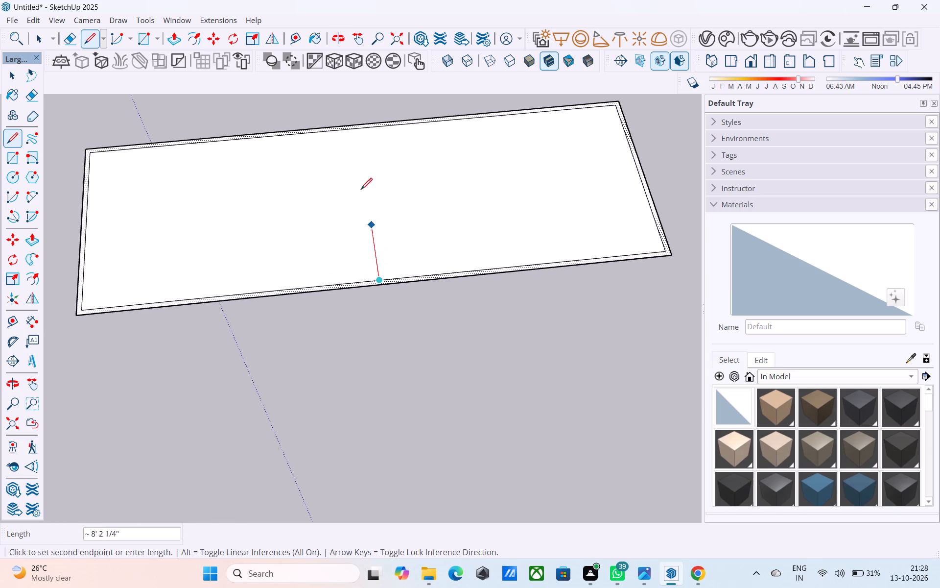
click(357, 129)
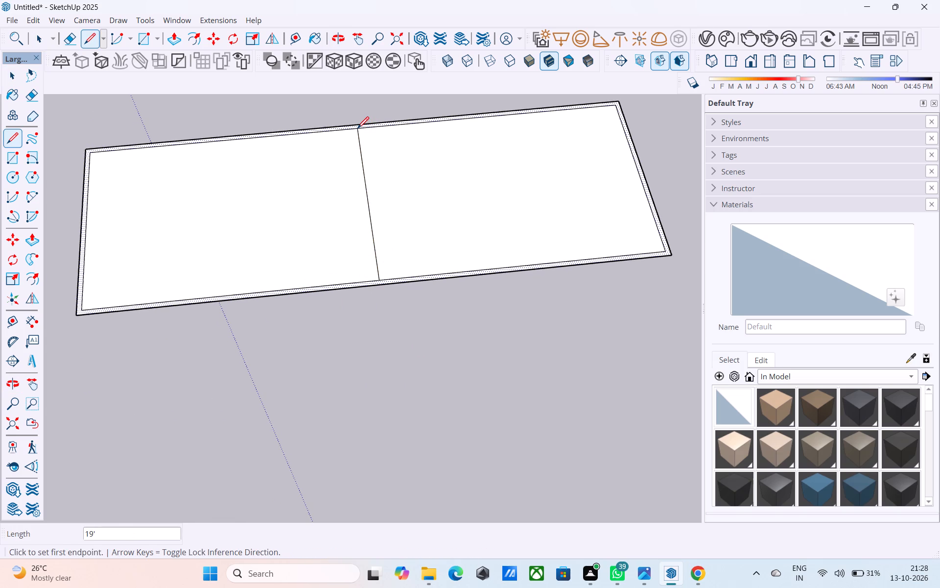
Copy the 19' dividing line 6" along the rectangle's long side toward the origin end, making a two-line partition.
key(space)
click(357, 129)
key(m)
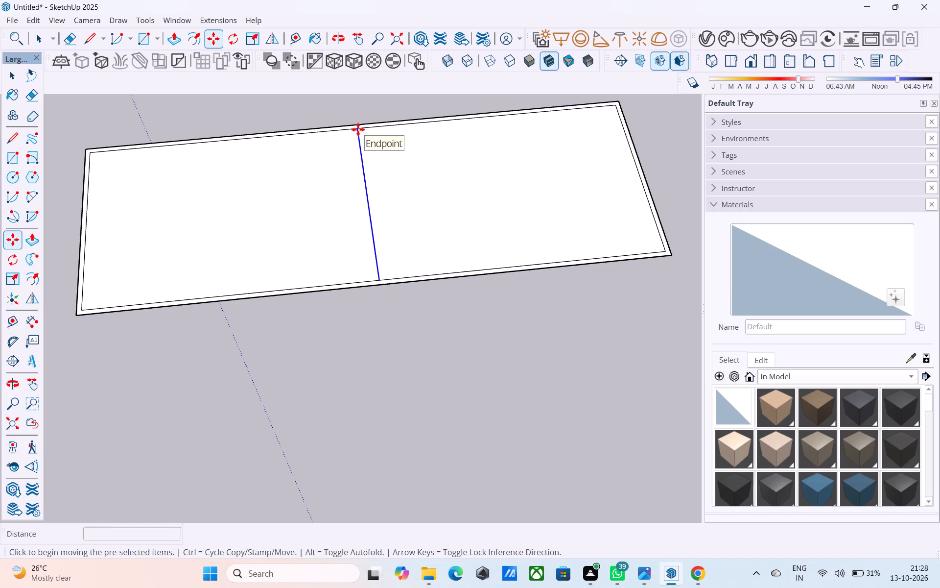
click(383, 276)
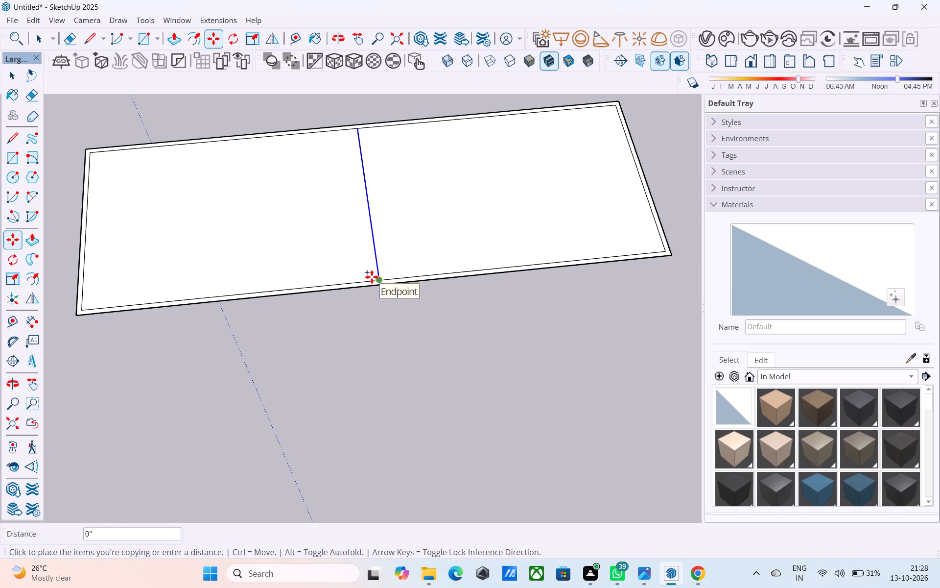
text(6")
key(Return)
key(space)
Erase the short inner-outline segment between the two partition lines where the partition meets the outer wall.
scroll(372, 279, down, 3)
middle_drag(369, 281, 351, 216)
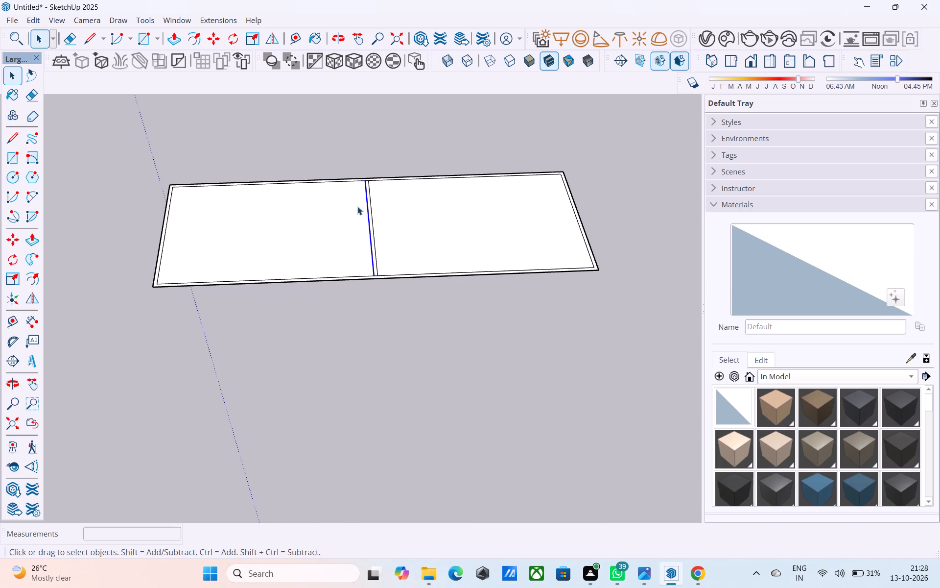
middle_drag(359, 208, 359, 281)
middle_drag(359, 281, 428, 258)
scroll(376, 249, up, 3)
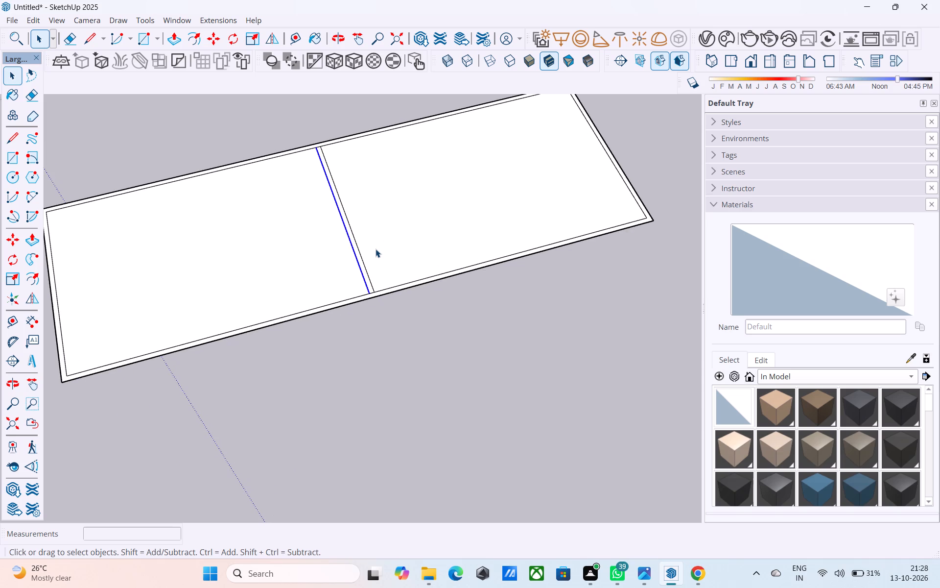
scroll(376, 249, down, 4)
scroll(380, 289, up, 5)
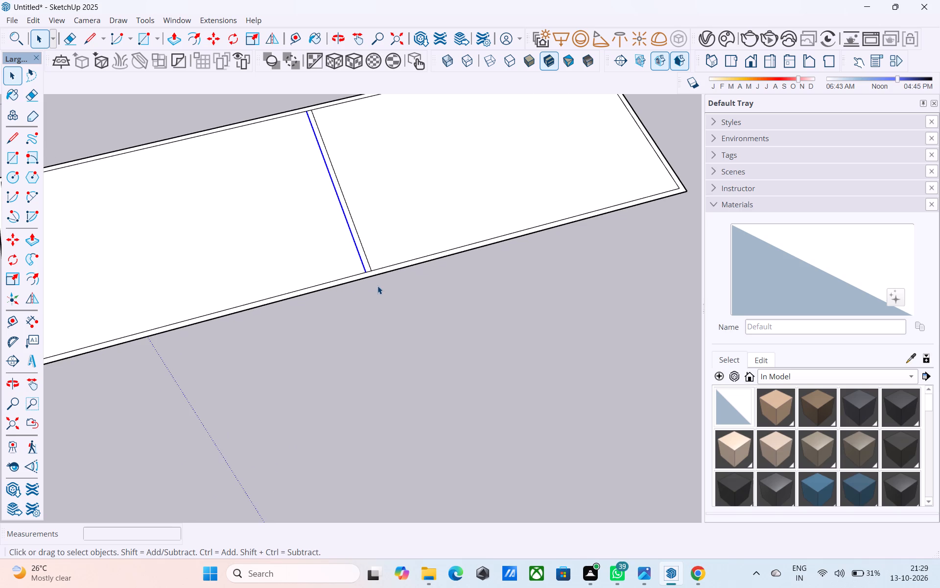
key(e)
scroll(361, 266, up, 8)
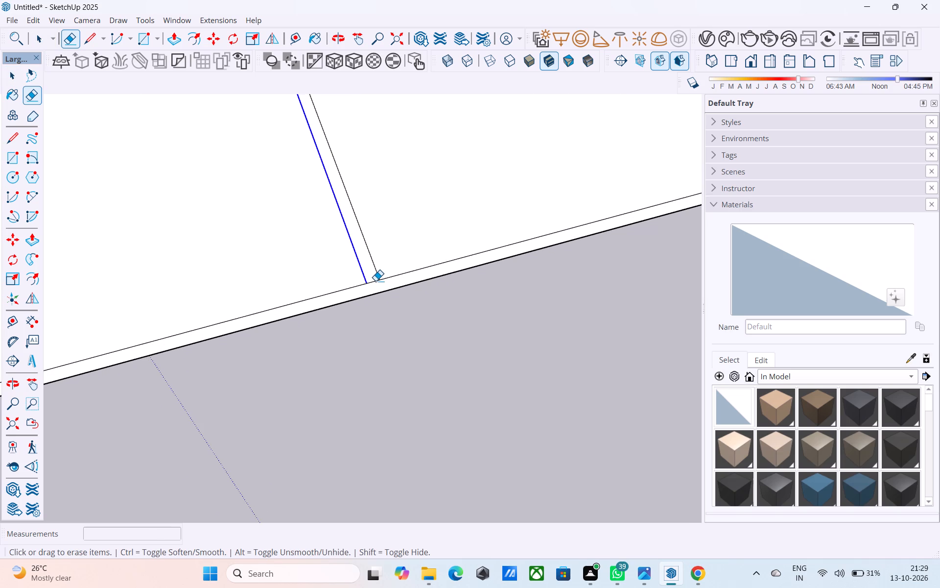
click(376, 281)
scroll(376, 281, down, 10)
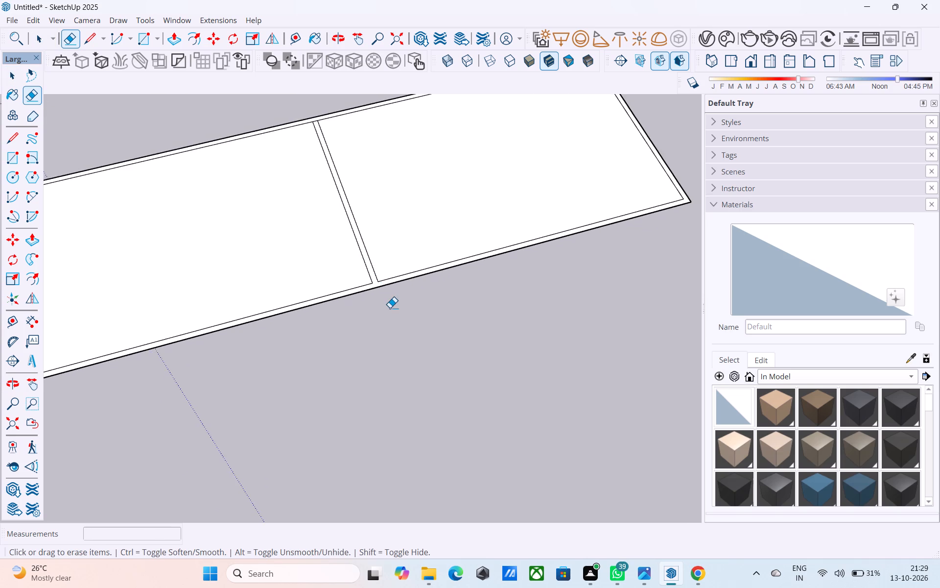
scroll(390, 308, down, 5)
key(space)
Make the whole connected floor plan a group and open that group for editing.
scroll(393, 267, up, 4)
triple_click(393, 267)
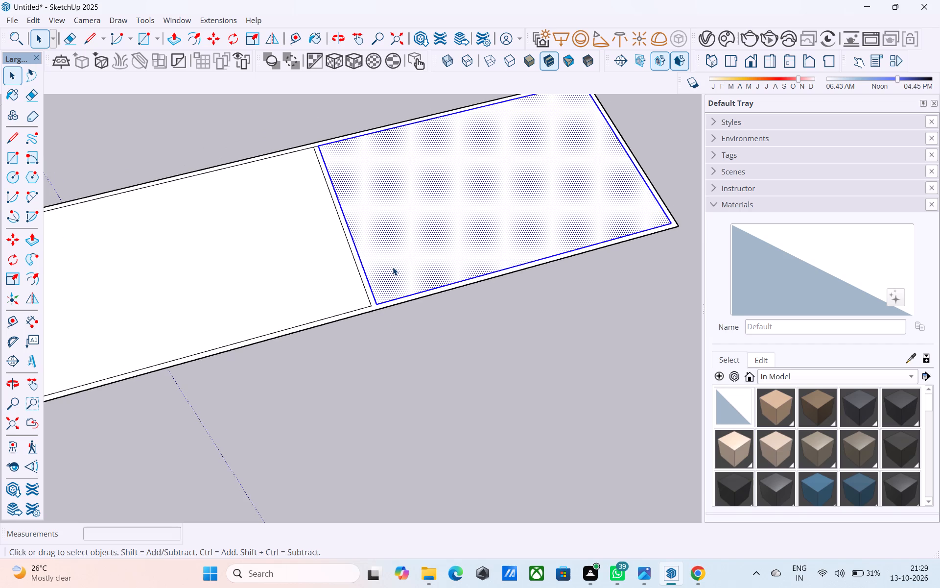
right_click(393, 266)
click(445, 379)
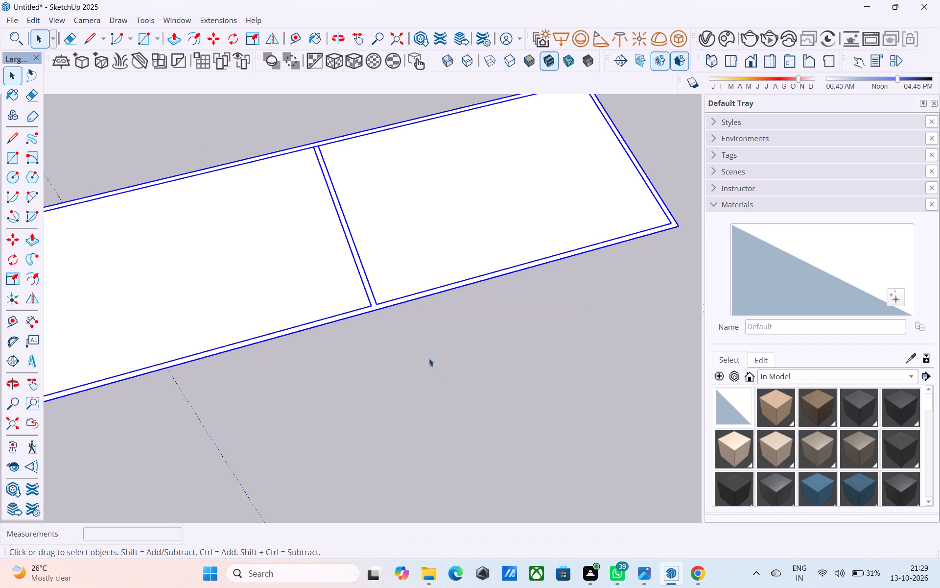
scroll(386, 320, up, 4)
click(388, 327)
click(368, 295)
scroll(370, 294, up, 3)
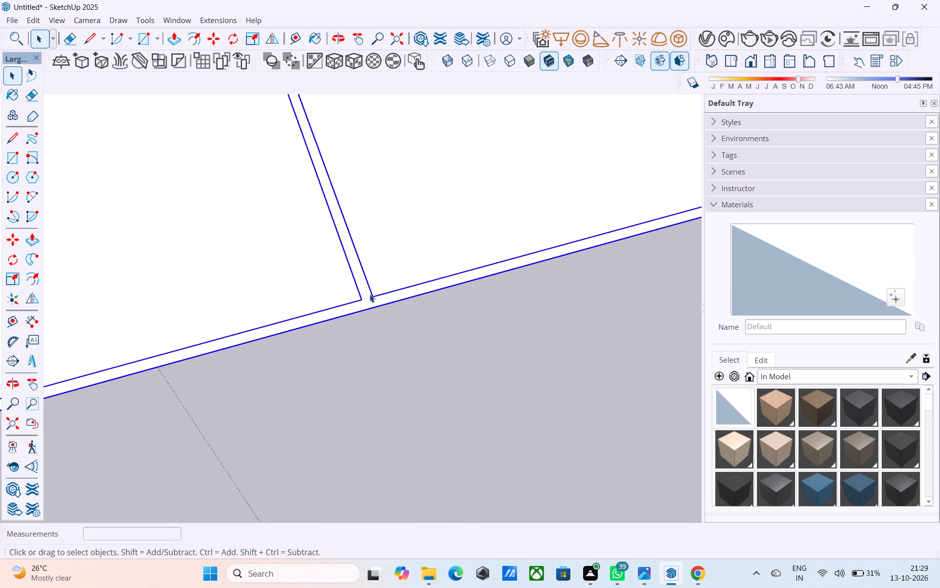
triple_click(370, 294)
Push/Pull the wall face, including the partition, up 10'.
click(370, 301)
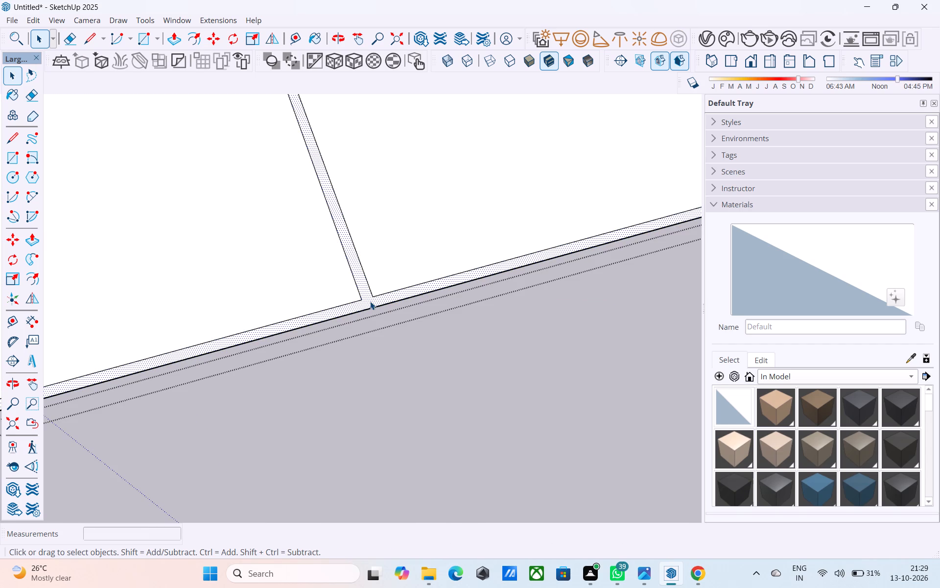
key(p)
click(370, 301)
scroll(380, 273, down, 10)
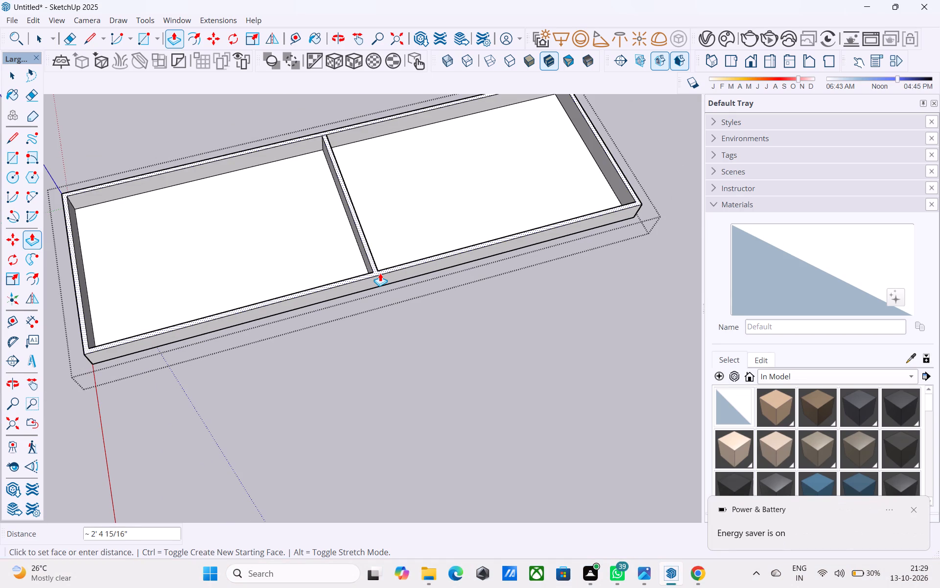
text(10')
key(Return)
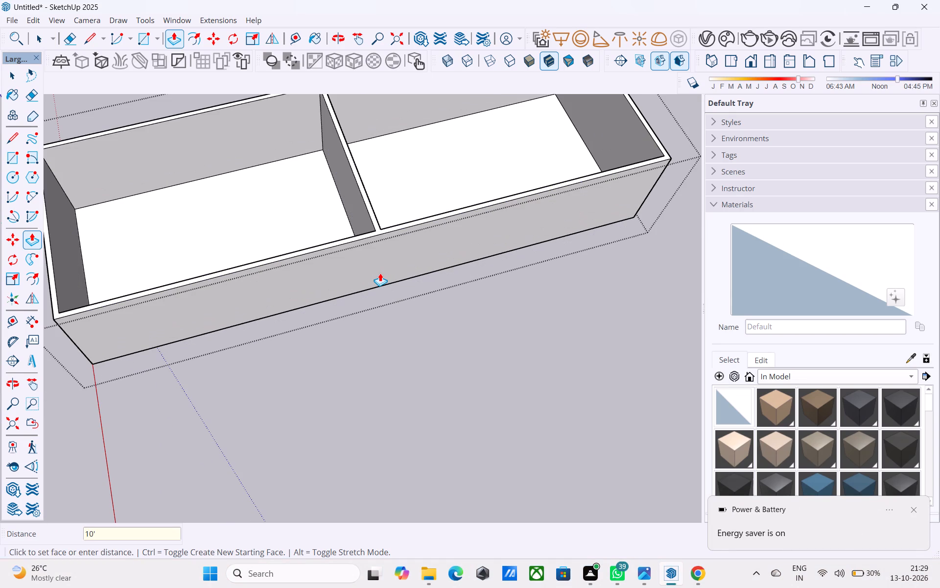
Examine the raised walls and the middle partition from above, the sides and low angles.
scroll(315, 288, down, 6)
middle_drag(296, 273, 471, 168)
key(space)
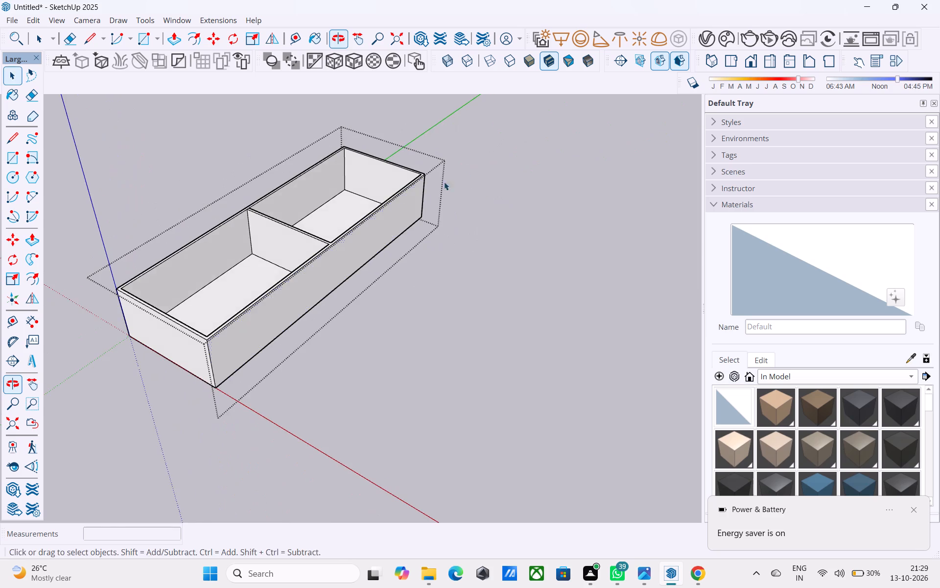
middle_drag(312, 228, 250, 132)
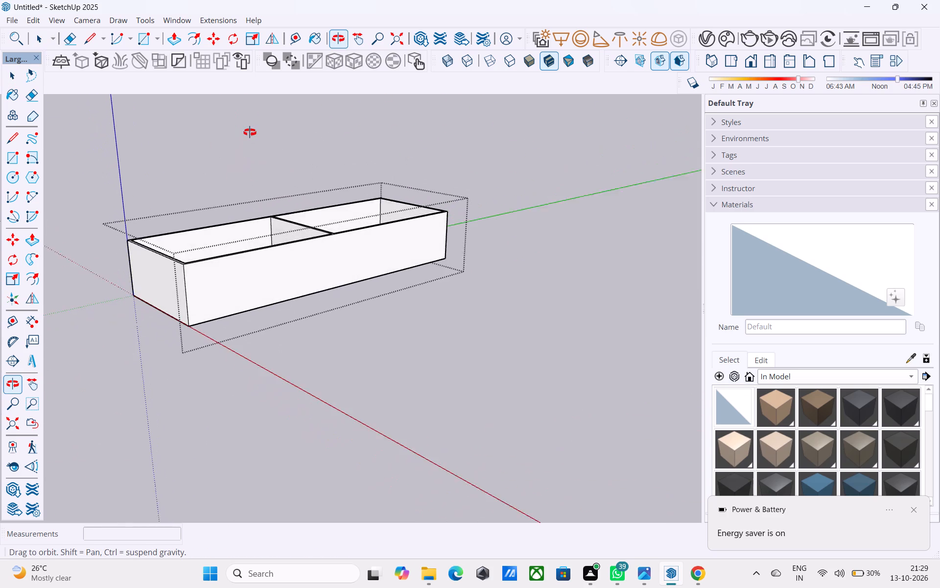
middle_drag(250, 132, 437, 150)
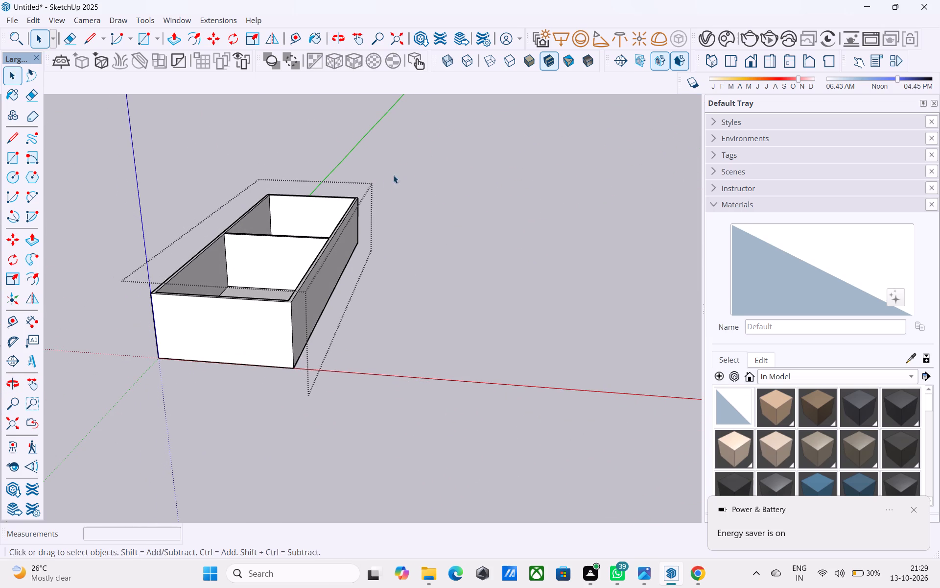
scroll(379, 202, down, 4)
middle_drag(384, 217, 262, 277)
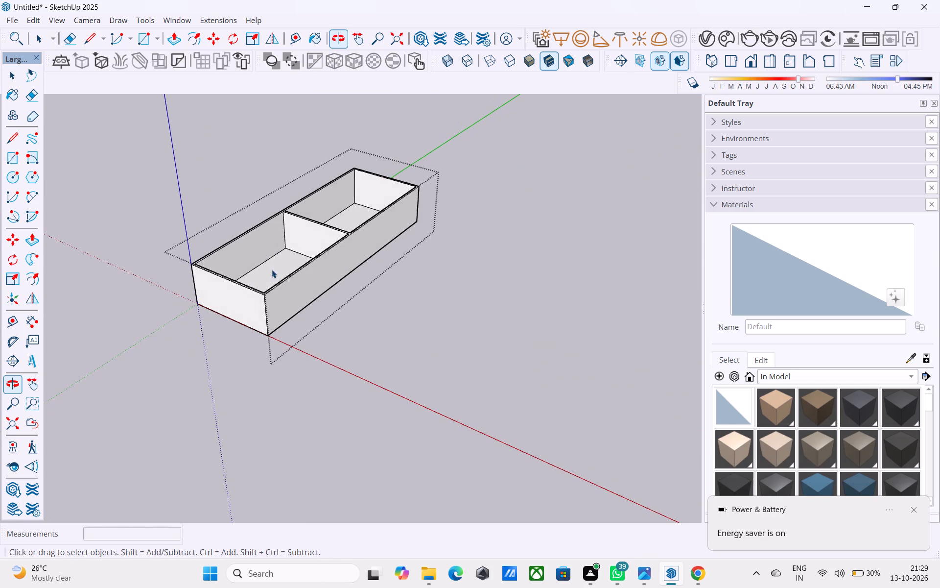
middle_drag(279, 303, 291, 352)
middle_drag(345, 261, 452, 258)
scroll(327, 276, up, 5)
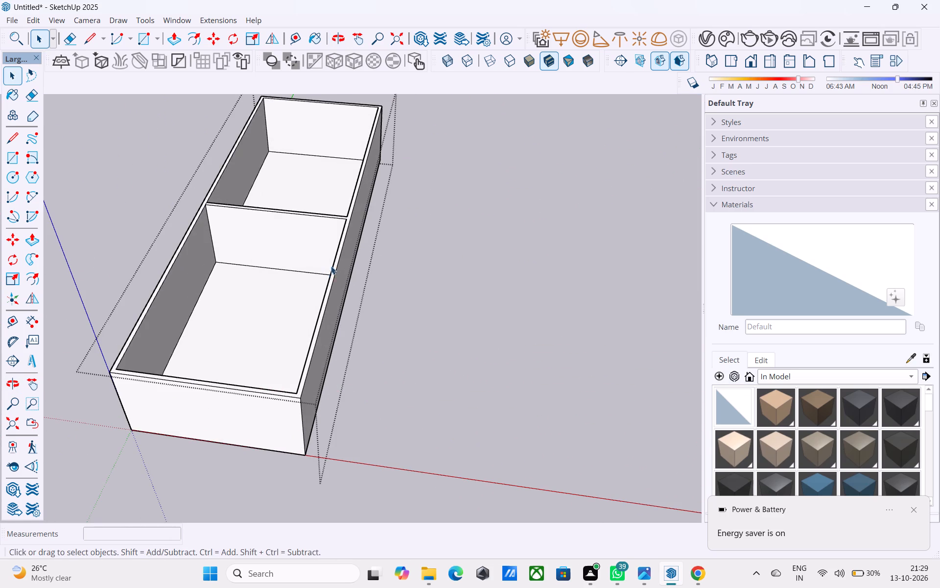
middle_drag(331, 265, 253, 176)
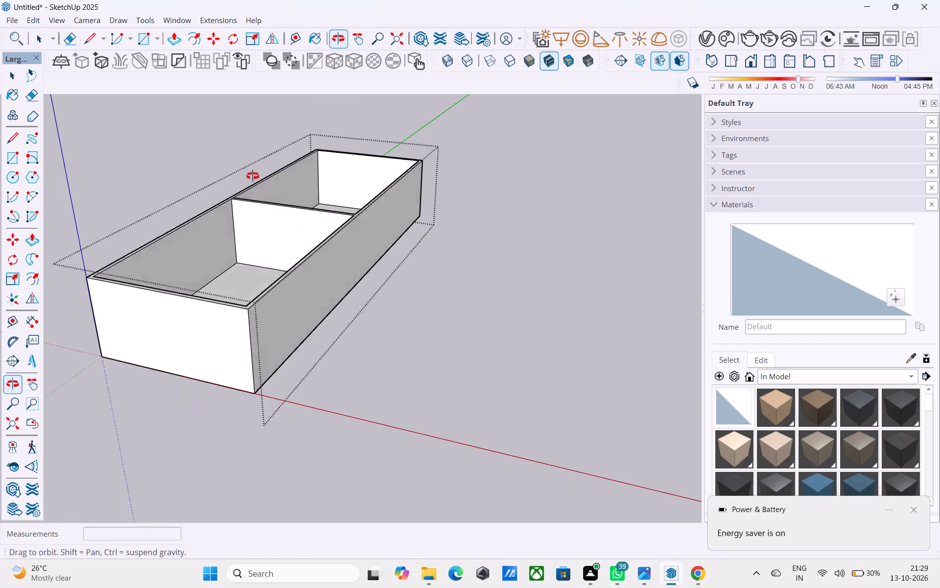
middle_drag(253, 176, 170, 112)
middle_drag(294, 248, 154, 193)
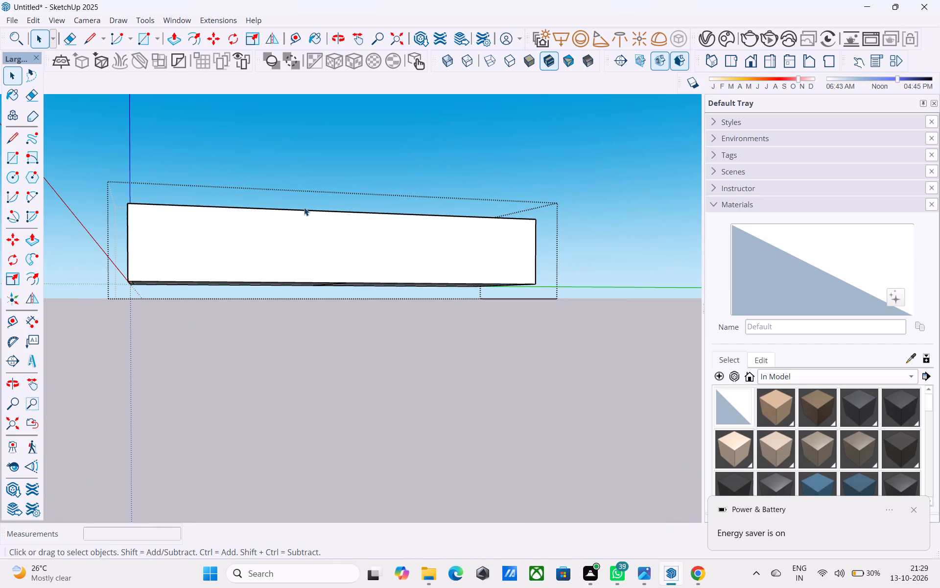
middle_drag(304, 207, 371, 319)
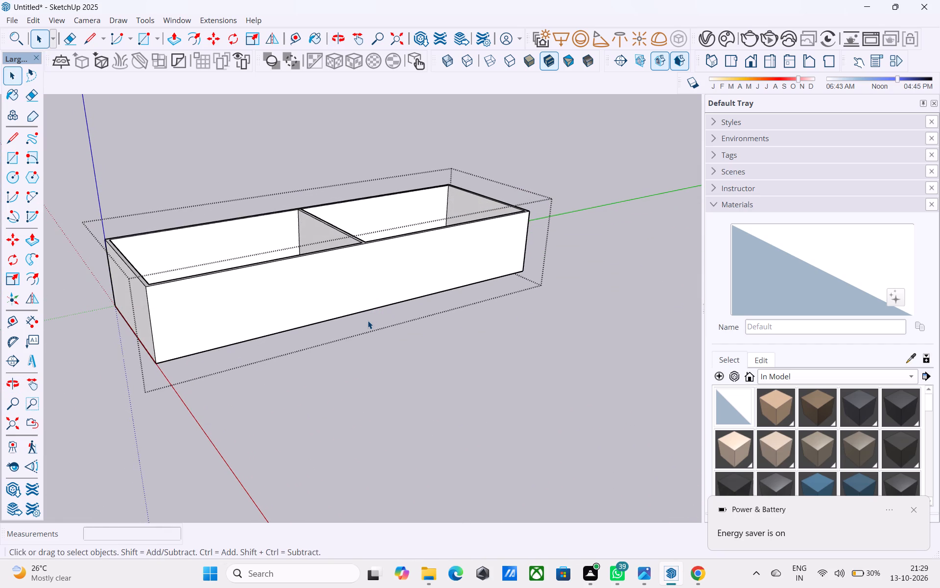
scroll(305, 240, down, 1)
middle_drag(305, 240, 269, 342)
scroll(292, 307, up, 1)
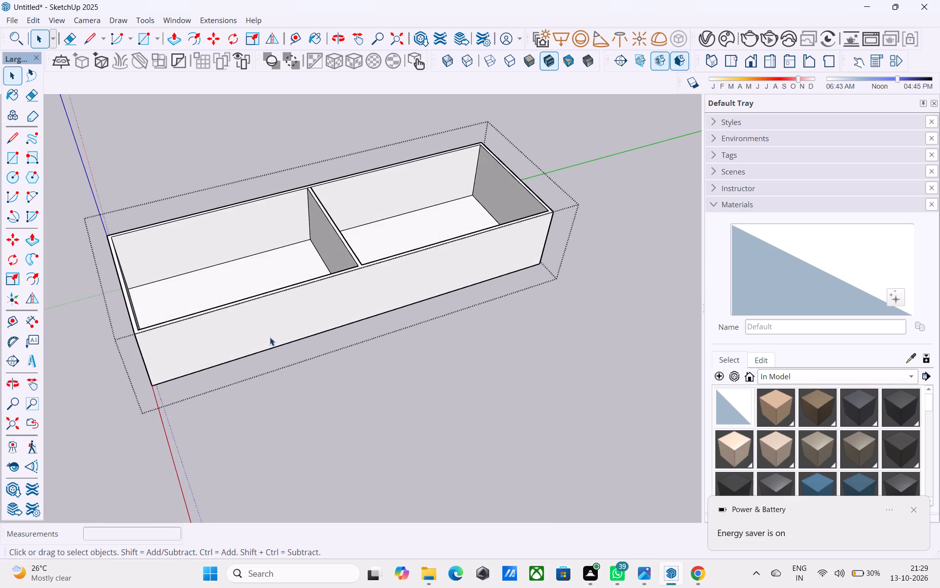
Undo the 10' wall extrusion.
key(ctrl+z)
Examine the flat floor plan, its wall outline and the partition from several angles.
middle_drag(298, 337, 512, 254)
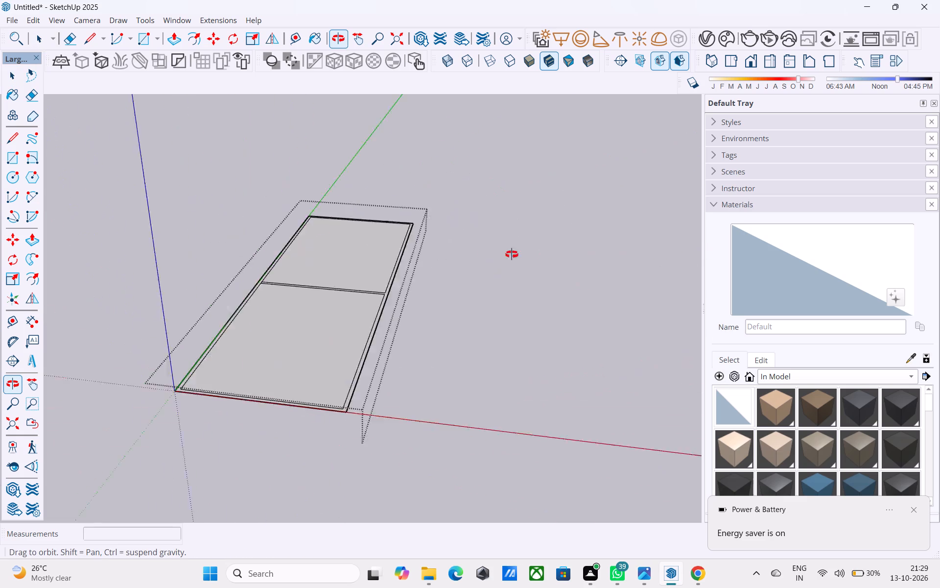
middle_drag(512, 254, 260, 271)
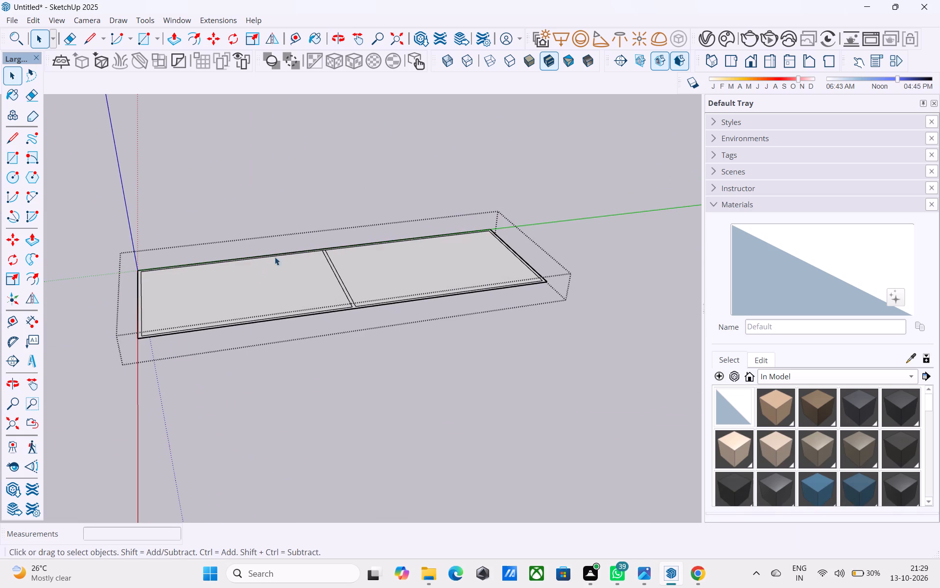
scroll(482, 254, down, 2)
middle_drag(501, 257, 526, 375)
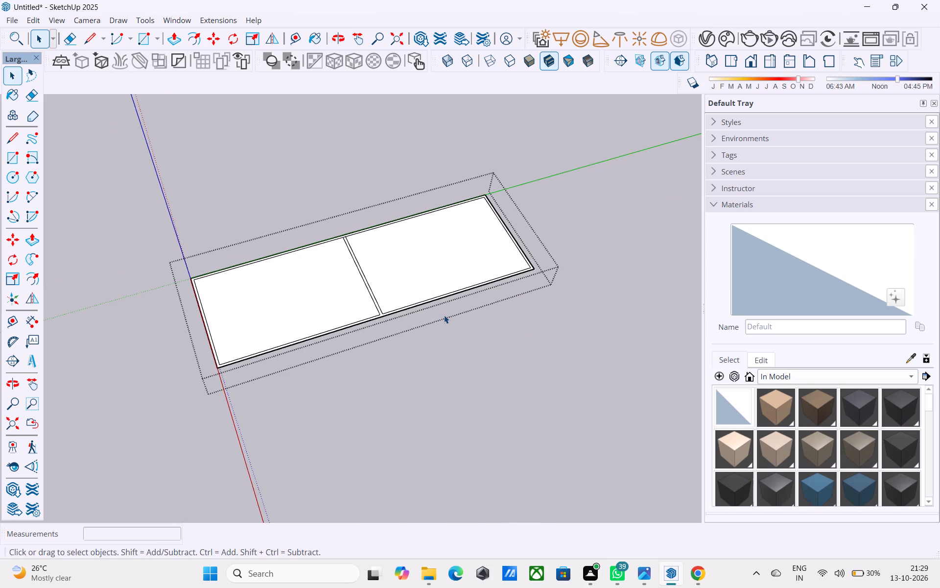
middle_drag(399, 306, 395, 339)
scroll(203, 303, up, 4)
scroll(303, 277, up, 3)
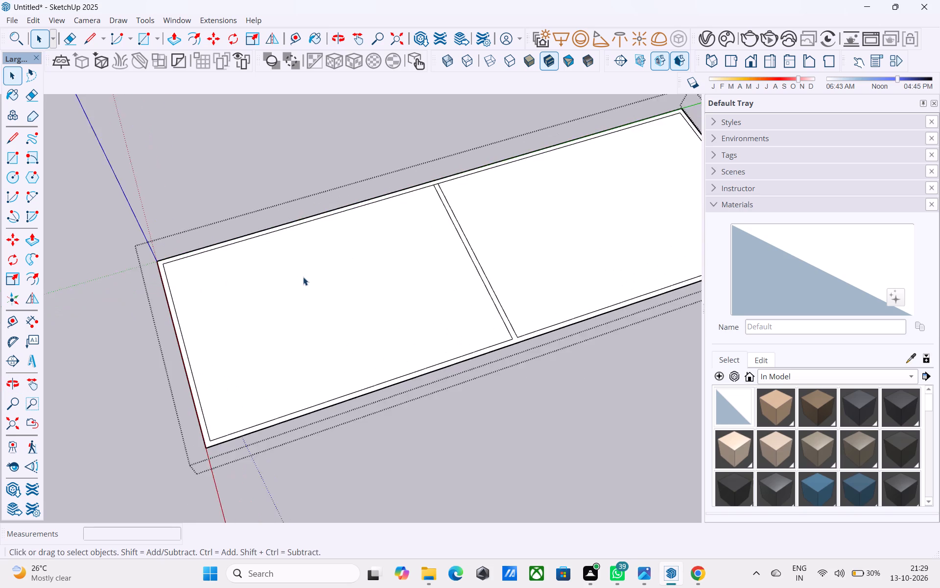
scroll(303, 277, up, 1)
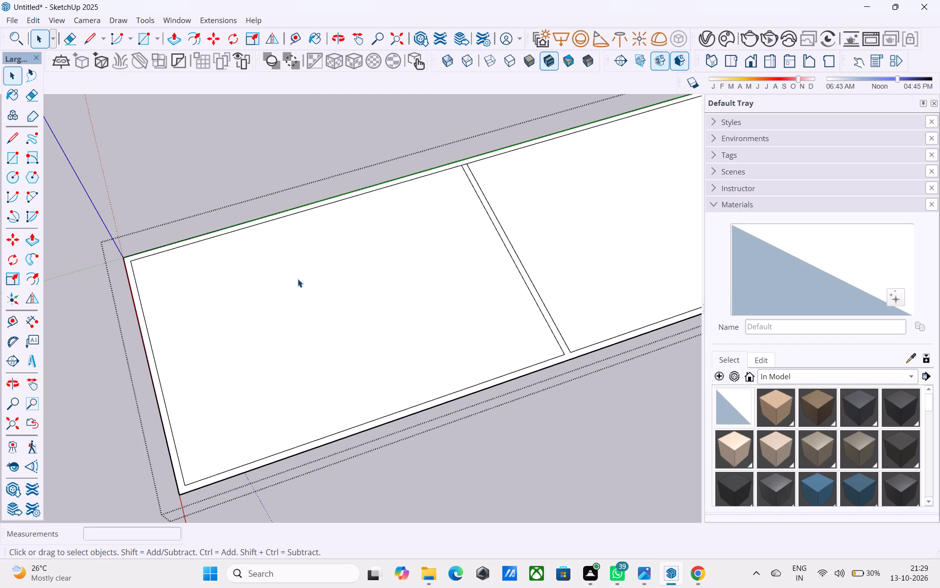
scroll(315, 368, down, 4)
middle_drag(315, 380, 391, 280)
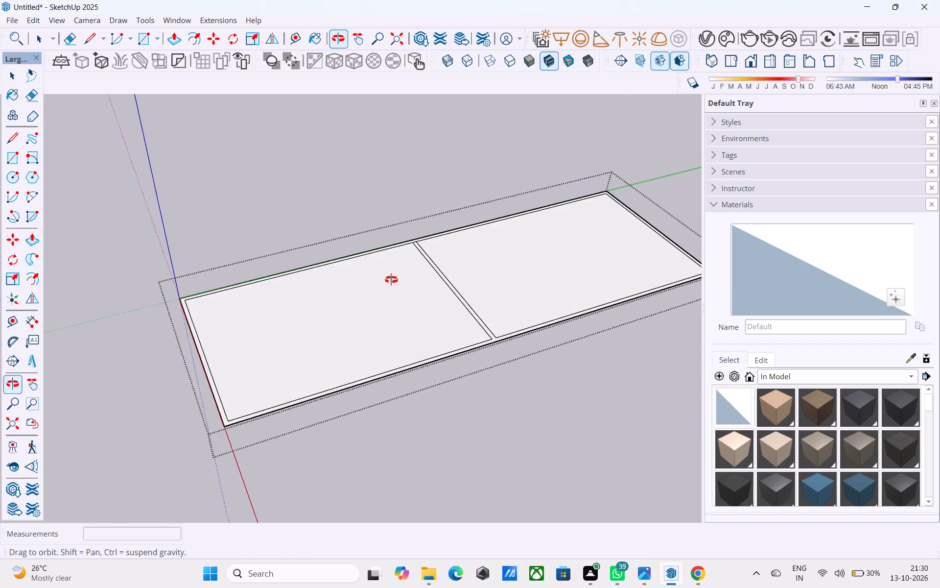
middle_drag(391, 280, 409, 280)
scroll(425, 303, up, 4)
scroll(425, 303, down, 5)
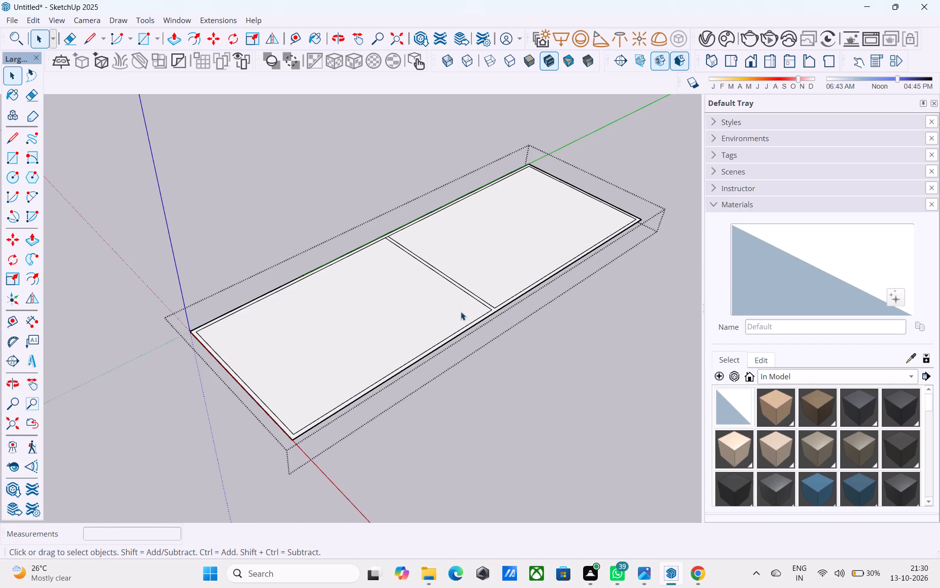
Push/Pull the connected face of the outer walls and partition up 10' inside the group.
scroll(483, 314, up, 11)
click(497, 308)
click(502, 311)
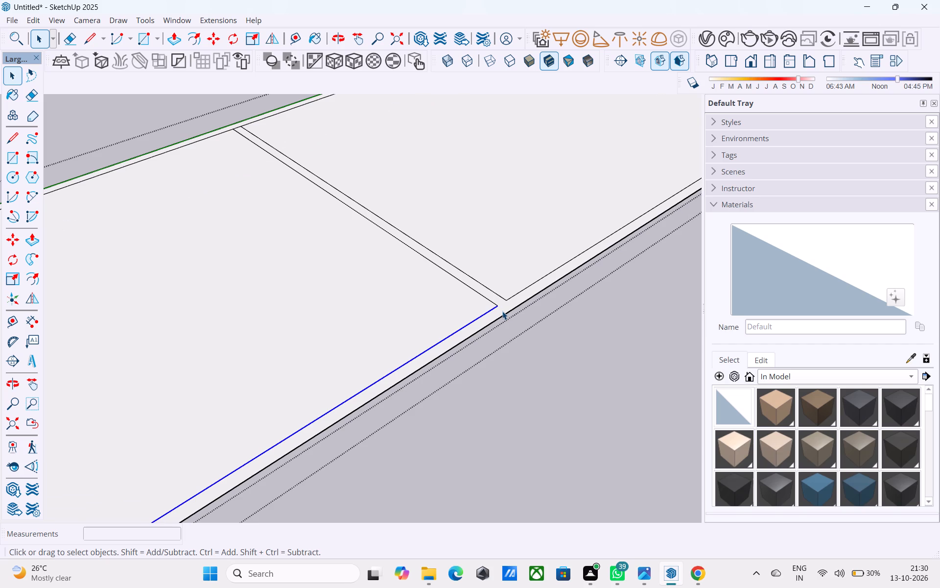
key(p)
click(502, 311)
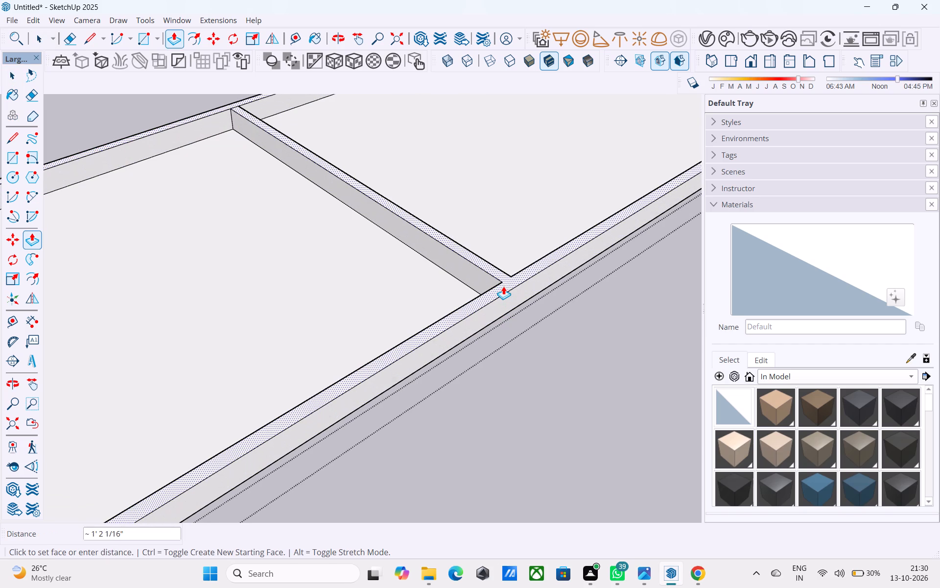
scroll(503, 286, down, 4)
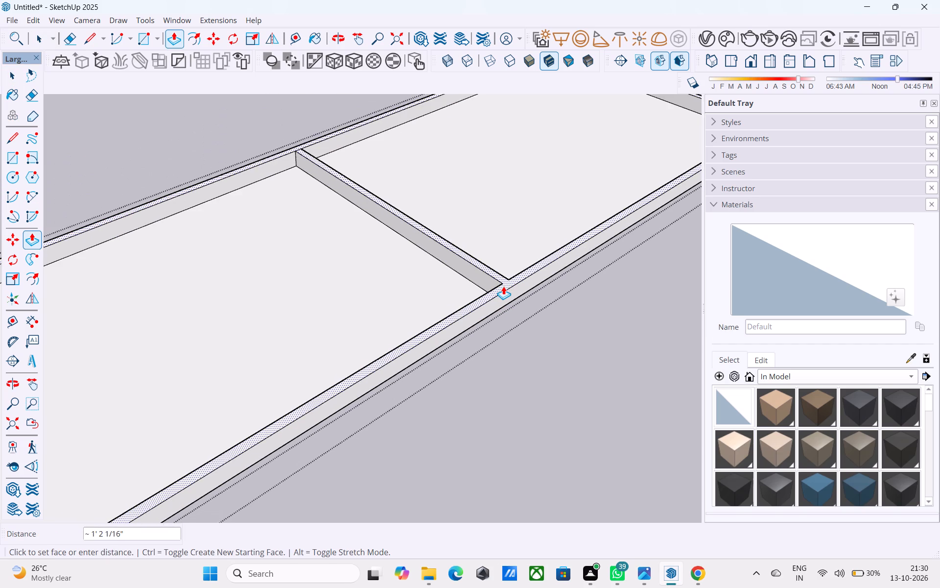
scroll(503, 286, down, 4)
text(10)
key(apostrophe)
key(Return)
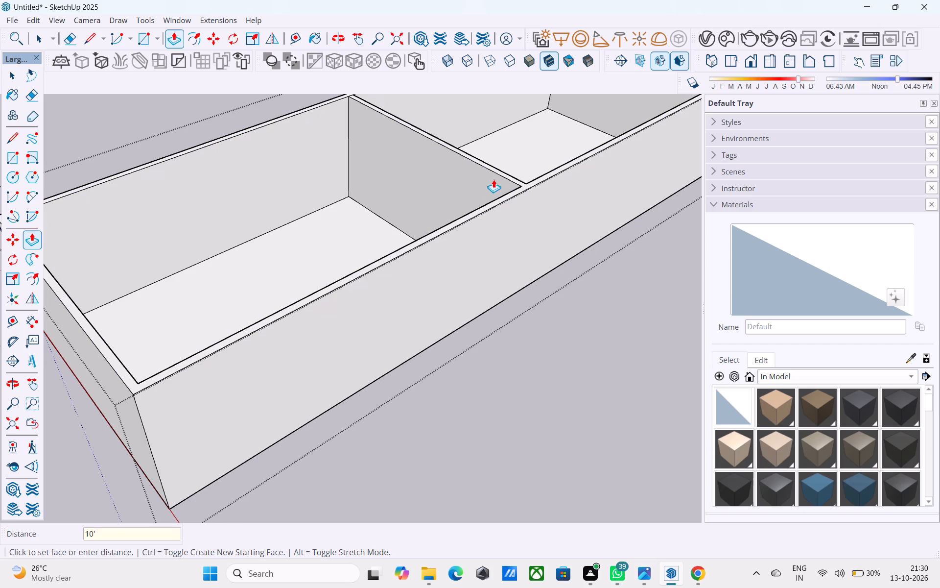
key(space)
Finish editing the floor plan group and check the two-room shell from the outside and above.
scroll(493, 177, down, 12)
middle_drag(566, 251, 380, 104)
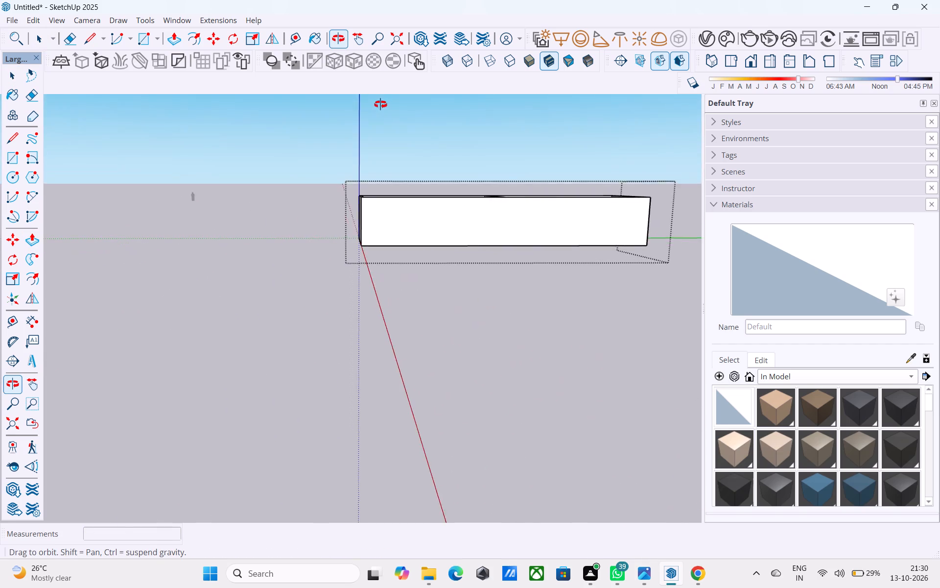
middle_drag(380, 104, 659, 202)
click(574, 215)
middle_drag(405, 114, 543, 281)
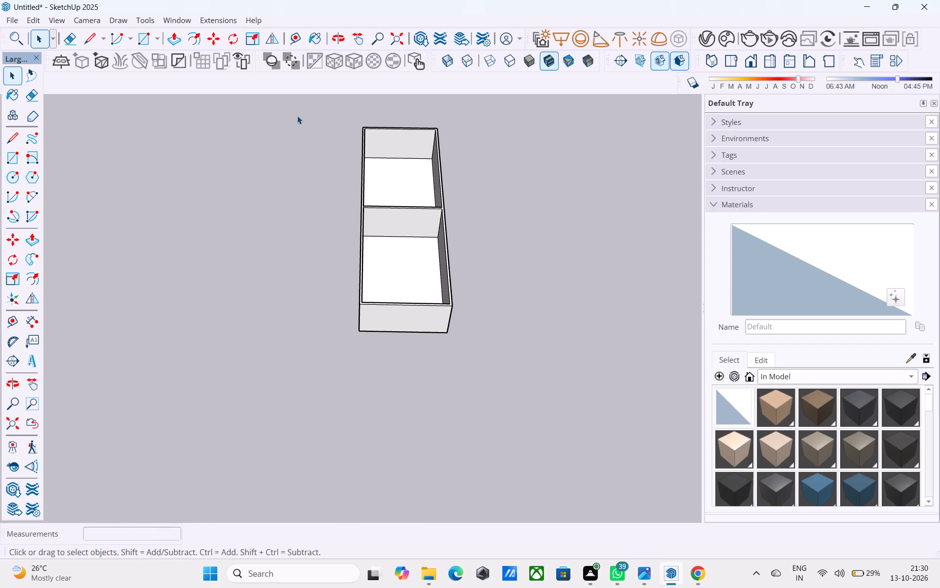
Draw a 60' by 20' rectangle across the wall tops, from one outer corner to the diagonally opposite one.
key(r)
scroll(337, 109, up, 5)
scroll(384, 149, up, 3)
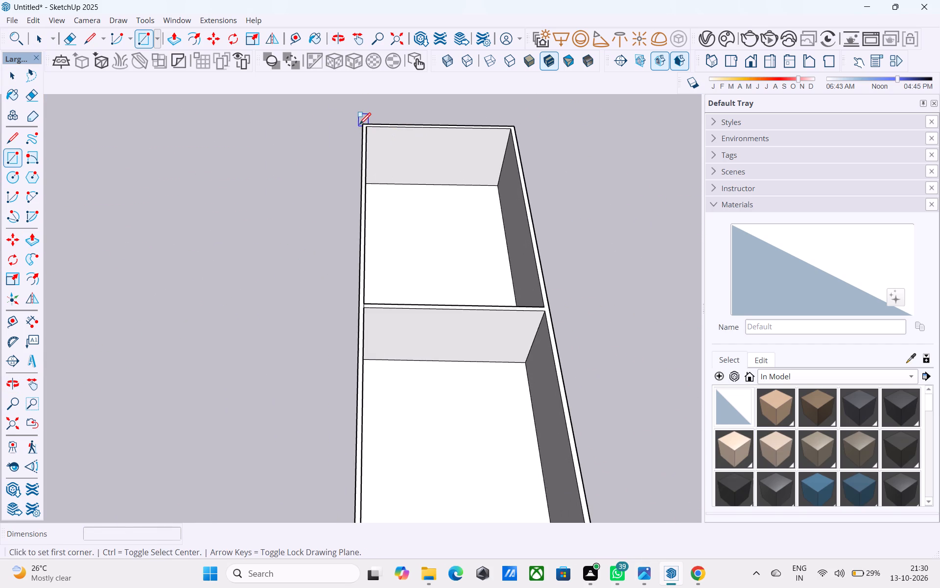
click(361, 124)
scroll(361, 124, down, 6)
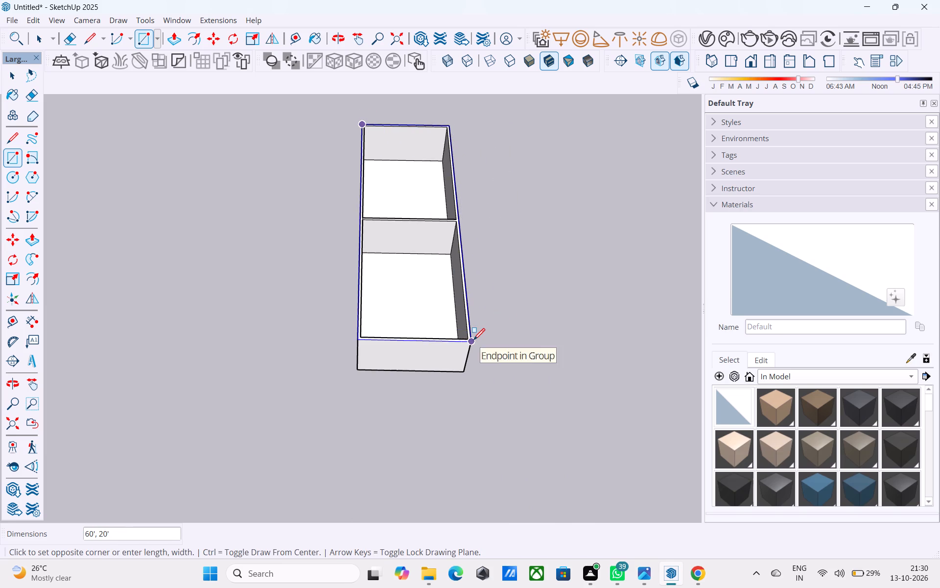
click(473, 341)
Push/Pull the rectangle covering the walls up 6" to form a slab.
key(space)
click(456, 318)
key(p)
click(456, 317)
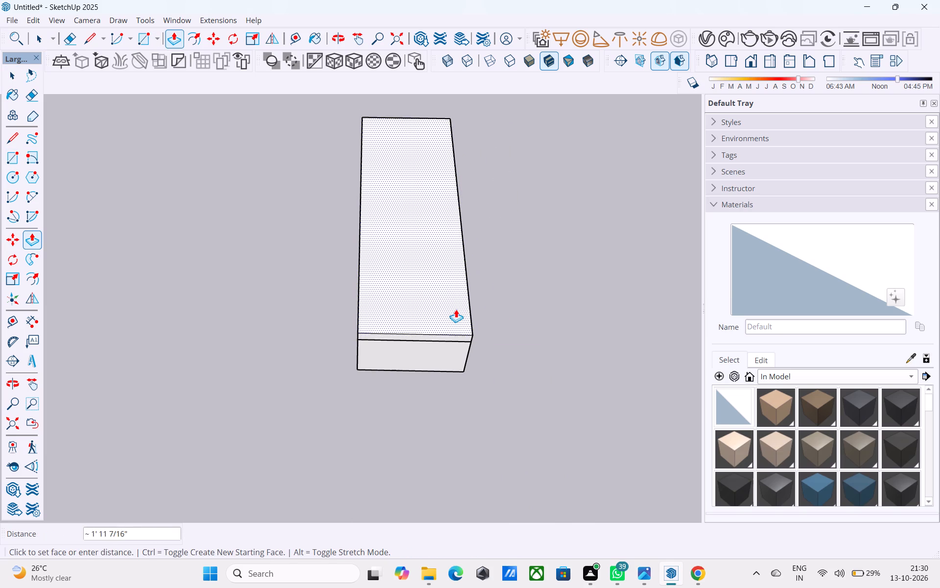
key(6)
key(shift+quotedbl)
key(Return)
key(space)
Examine the slab-covered building from the ends, the long sides and close up at the slab edge.
middle_drag(514, 308, 339, 193)
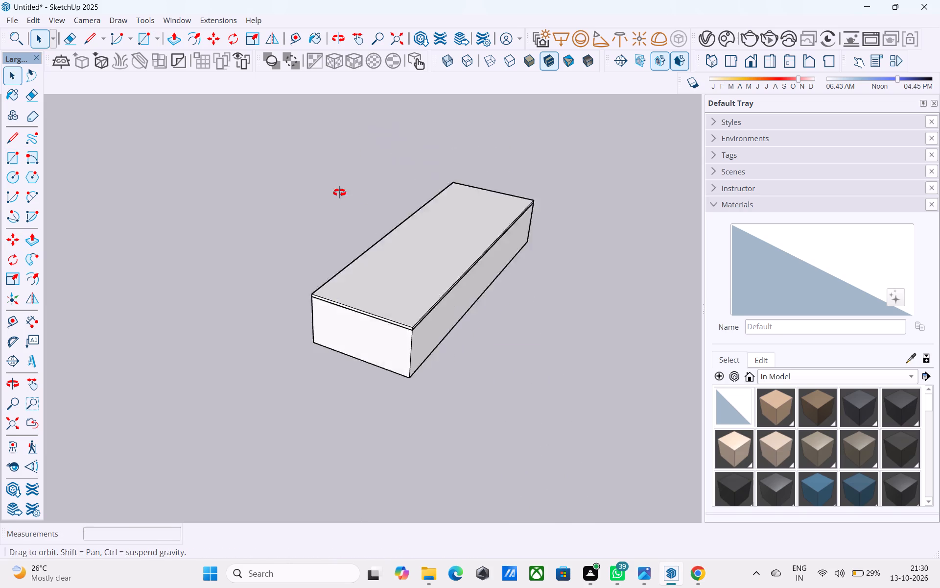
middle_drag(339, 193, 151, 137)
middle_drag(505, 266, 417, 247)
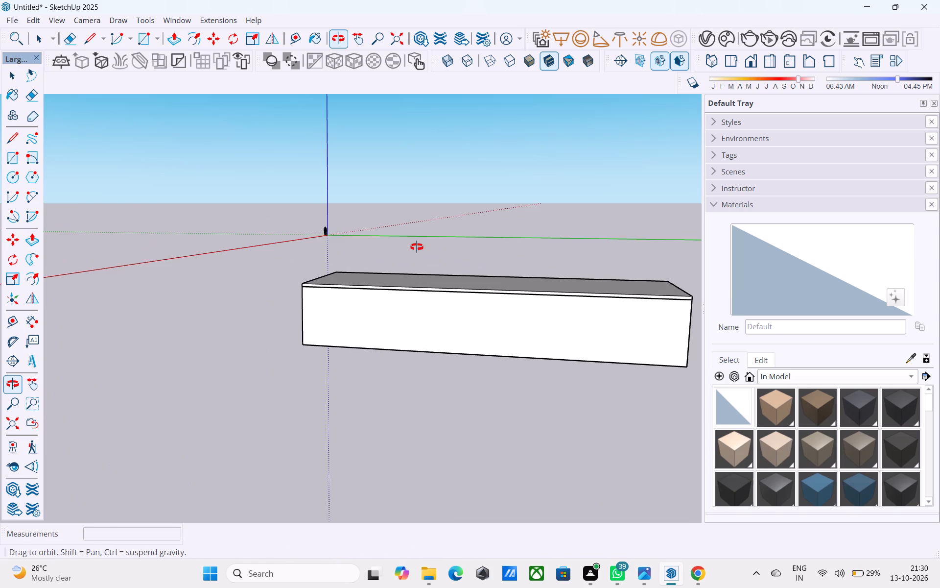
middle_drag(417, 247, 466, 240)
scroll(466, 241, down, 2)
middle_drag(466, 246, 521, 292)
middle_drag(489, 360, 486, 343)
scroll(431, 279, up, 6)
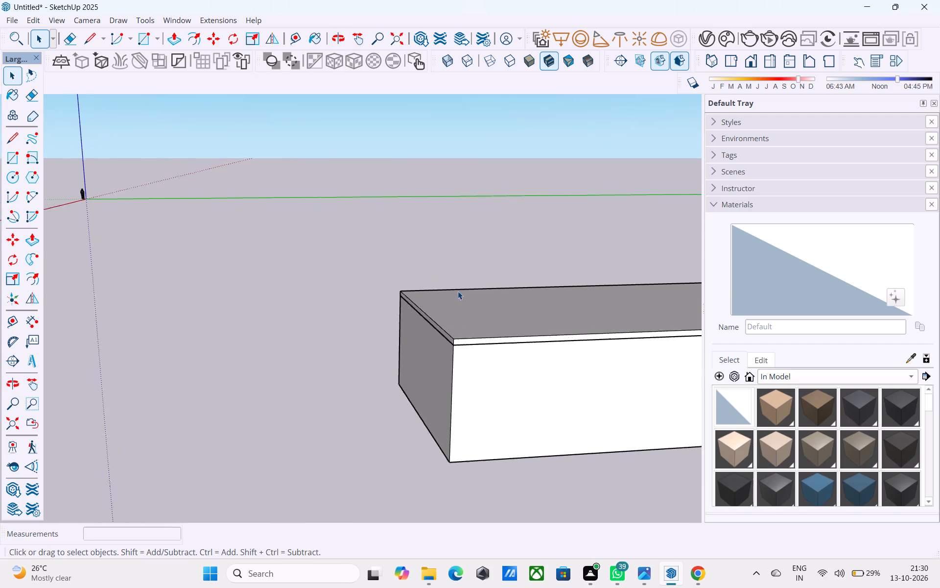
scroll(458, 291, up, 2)
shift+middle_drag(489, 319, 508, 300)
scroll(390, 339, up, 5)
middle_drag(525, 386, 336, 303)
scroll(270, 308, down, 10)
shift+middle_drag(402, 357, 274, 324)
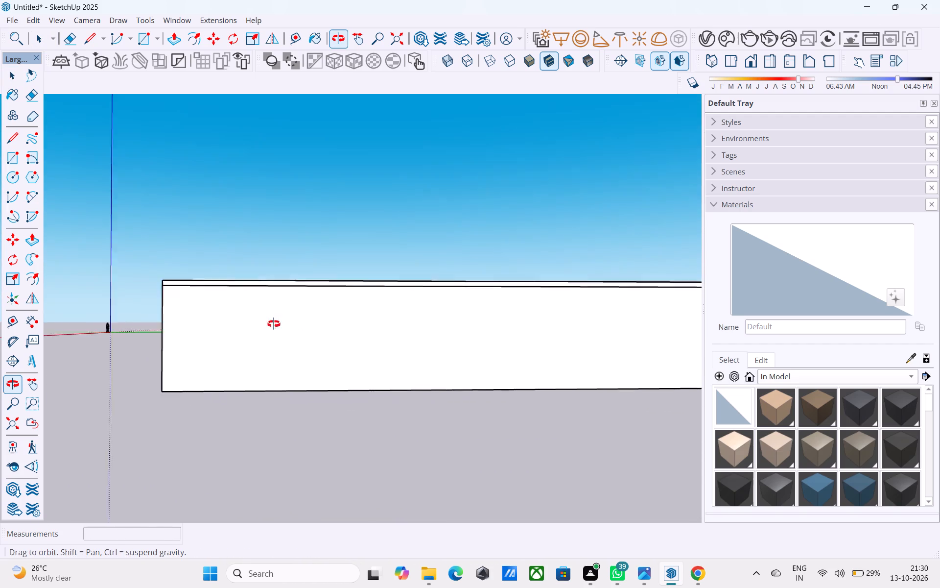
shift+middle_drag(274, 324, 467, 386)
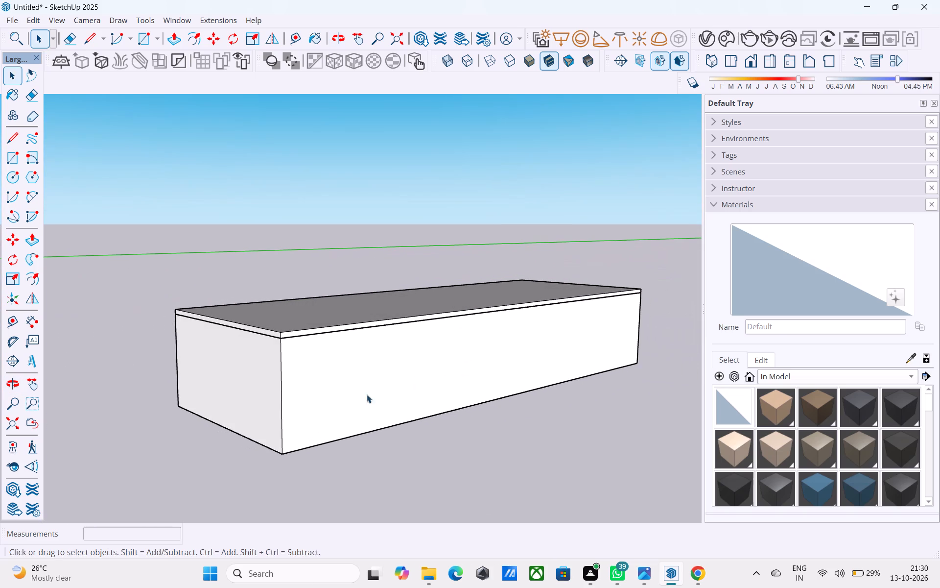
Copy the wall group straight up 10' 6" from its bottom corner to the slab's top corner as the second storey.
click(344, 382)
scroll(316, 338, down, 3)
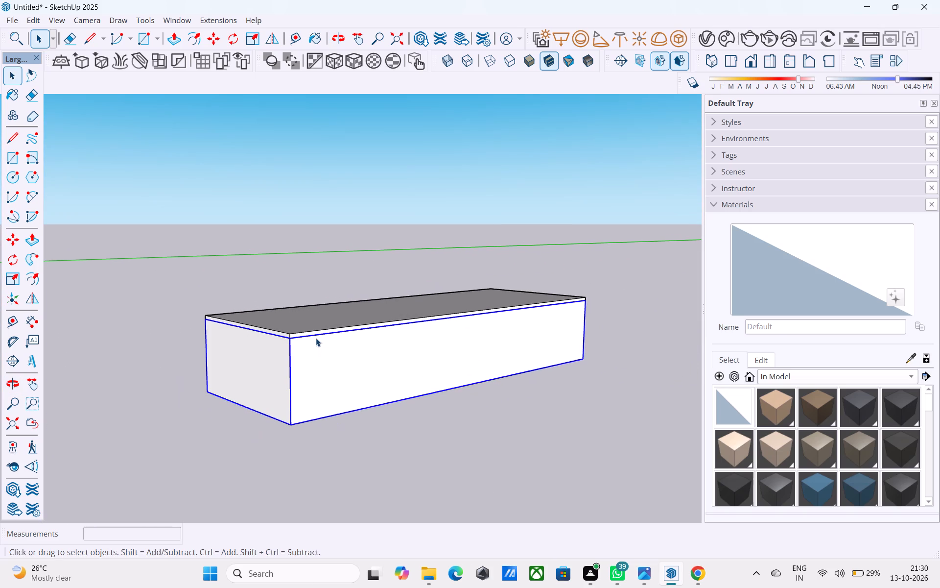
key(m)
scroll(305, 359, up, 1)
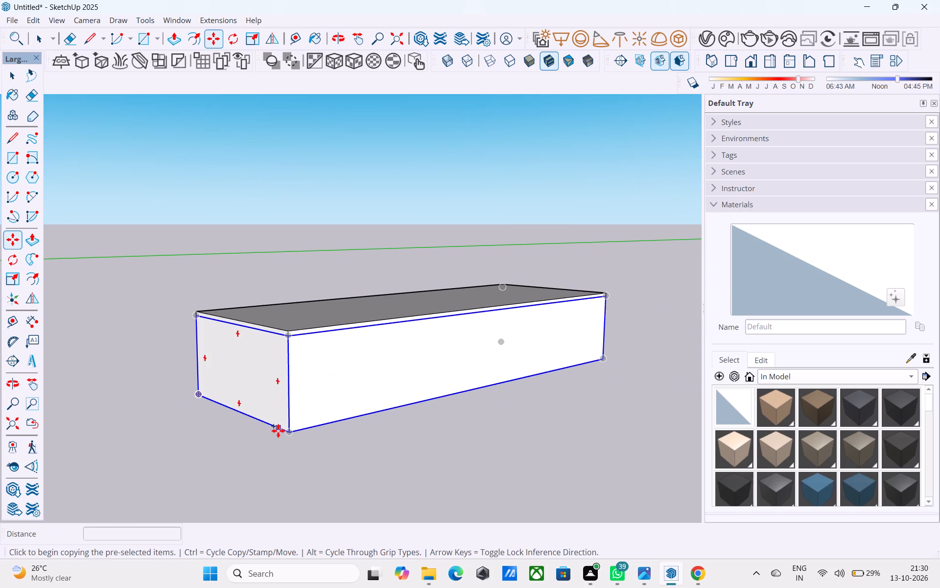
click(289, 430)
click(289, 331)
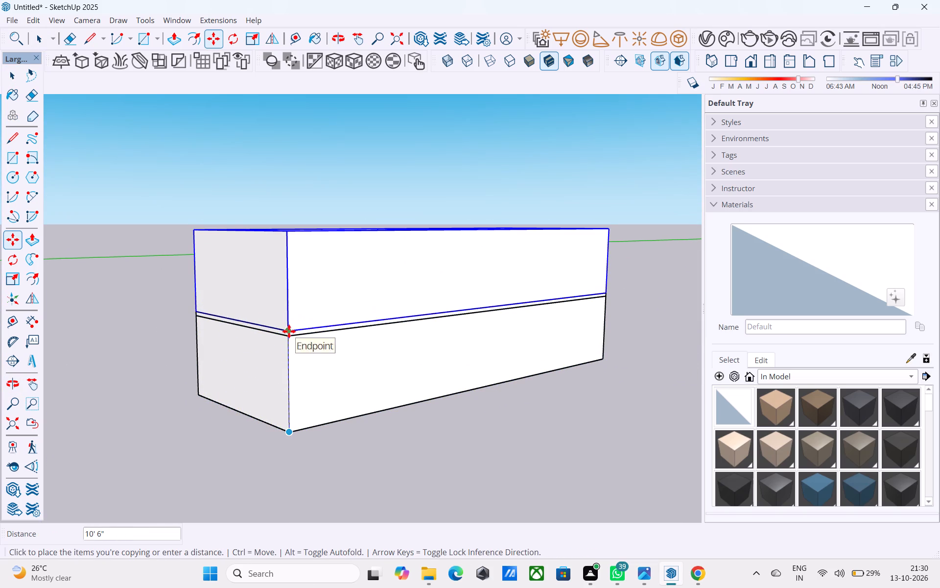
middle_drag(377, 325, 382, 403)
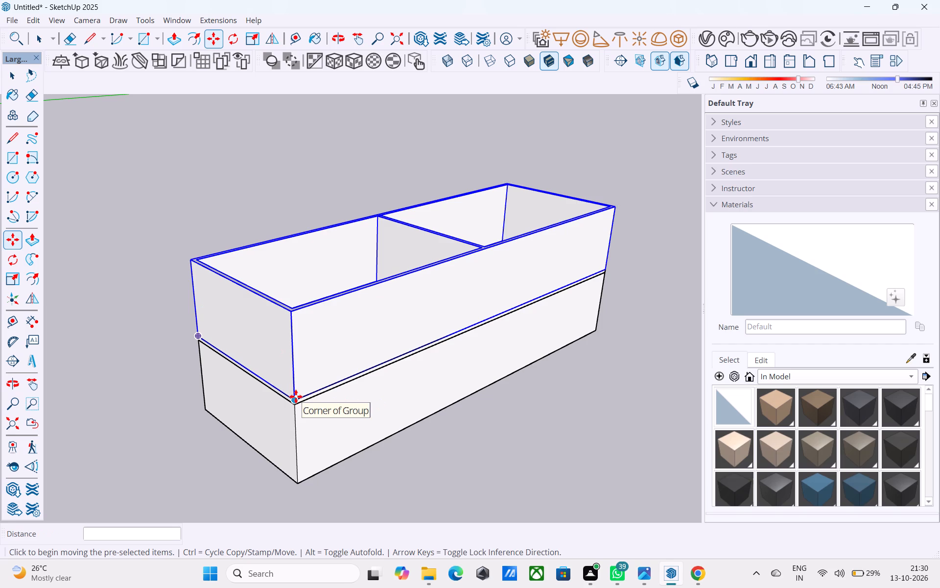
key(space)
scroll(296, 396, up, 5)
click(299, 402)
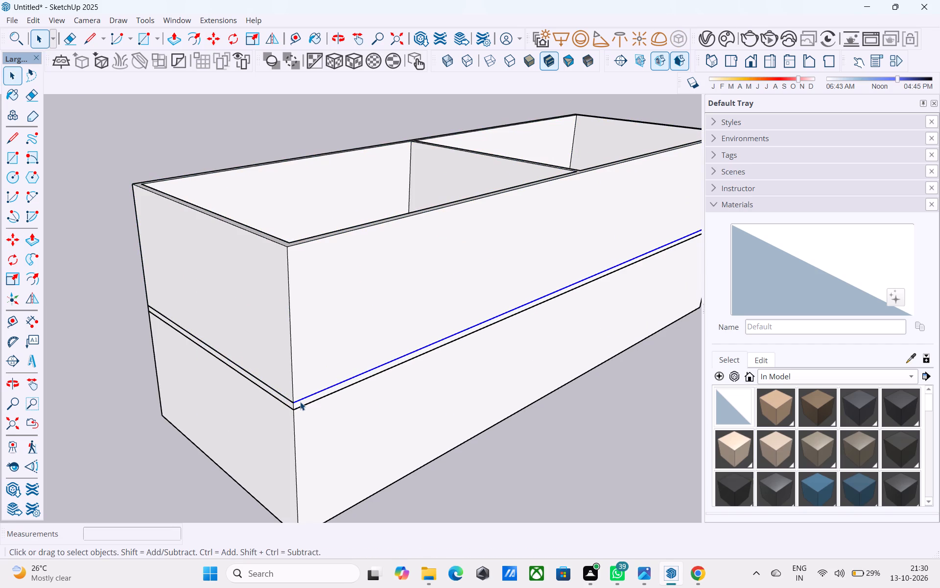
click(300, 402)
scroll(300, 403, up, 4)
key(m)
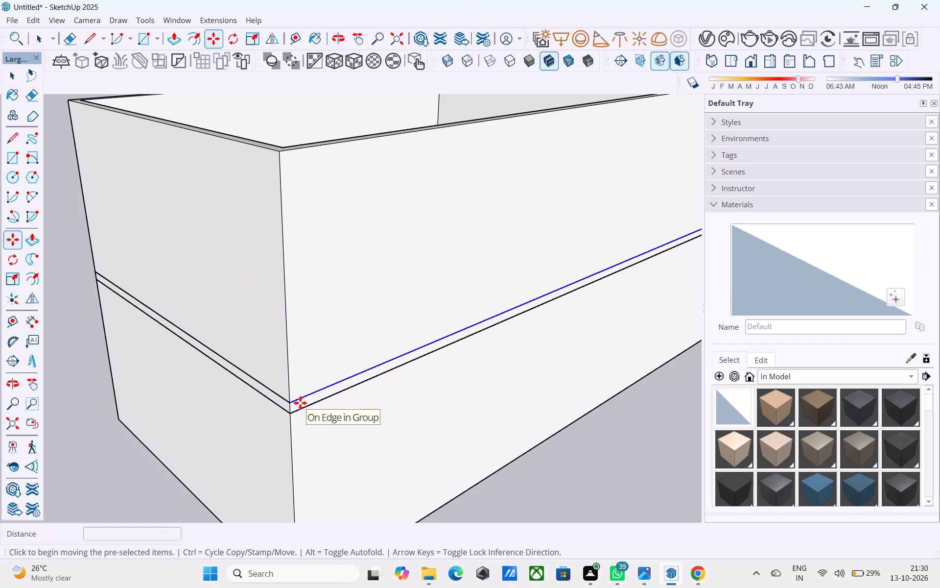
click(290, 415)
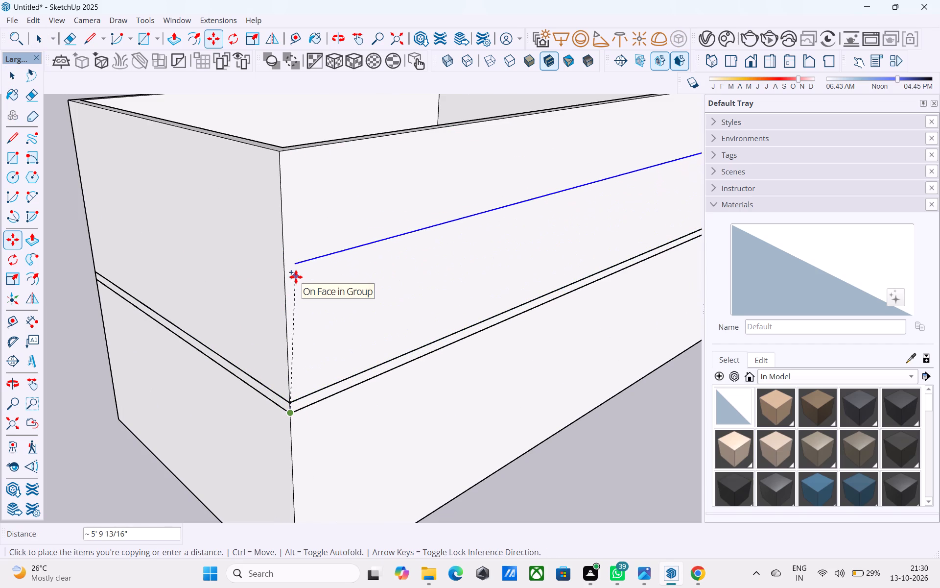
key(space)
Make the whole slab between the two storeys, with all its faces and edges, into a group.
scroll(319, 387, up, 4)
triple_click(315, 395)
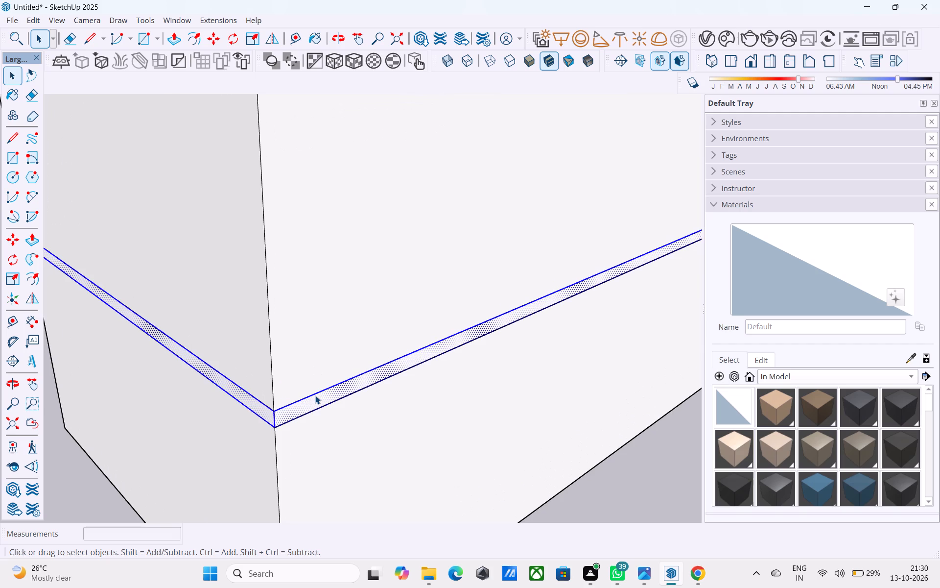
right_click(315, 395)
click(362, 247)
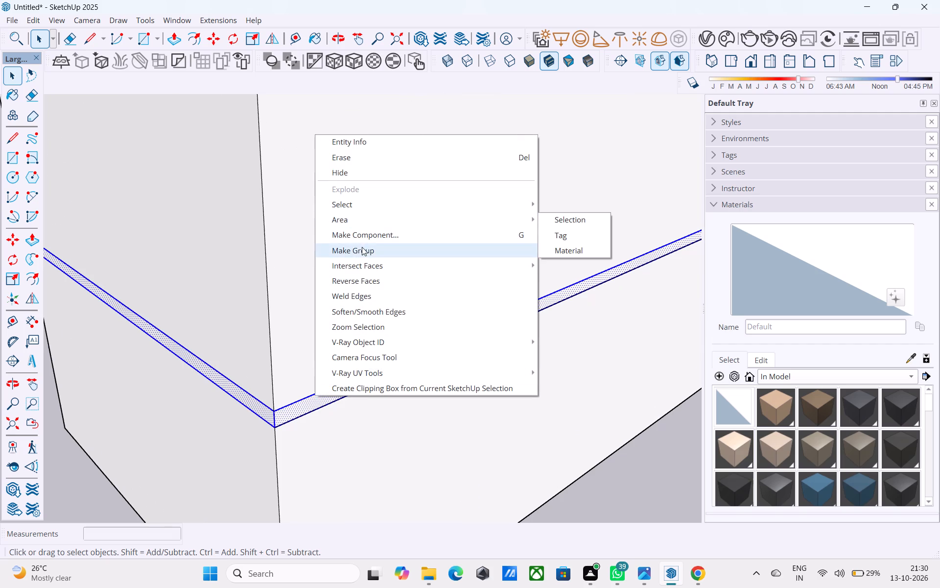
Copy the slab group up 10' 6" from its bottom corner to the top corner of the second-storey walls.
scroll(323, 312, down, 6)
key(m)
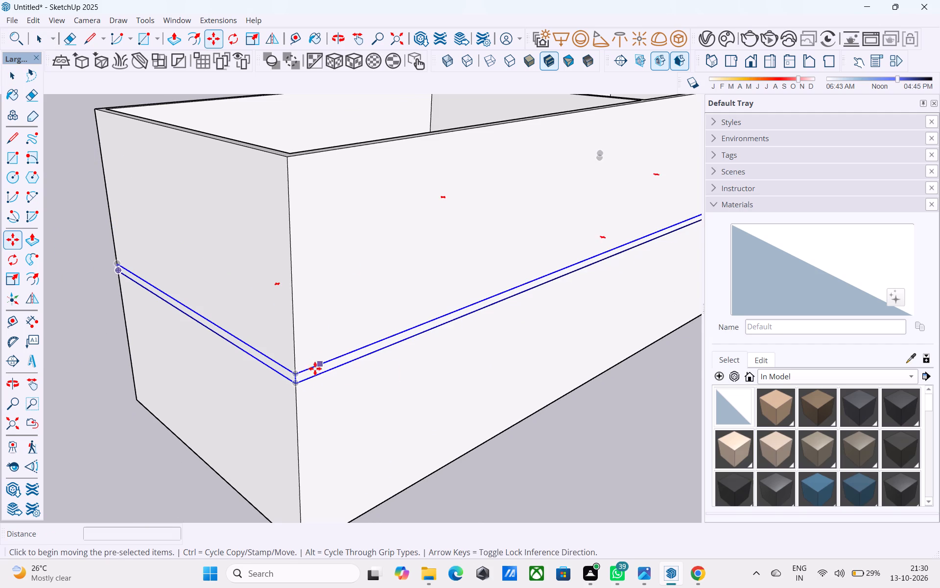
click(295, 386)
click(285, 158)
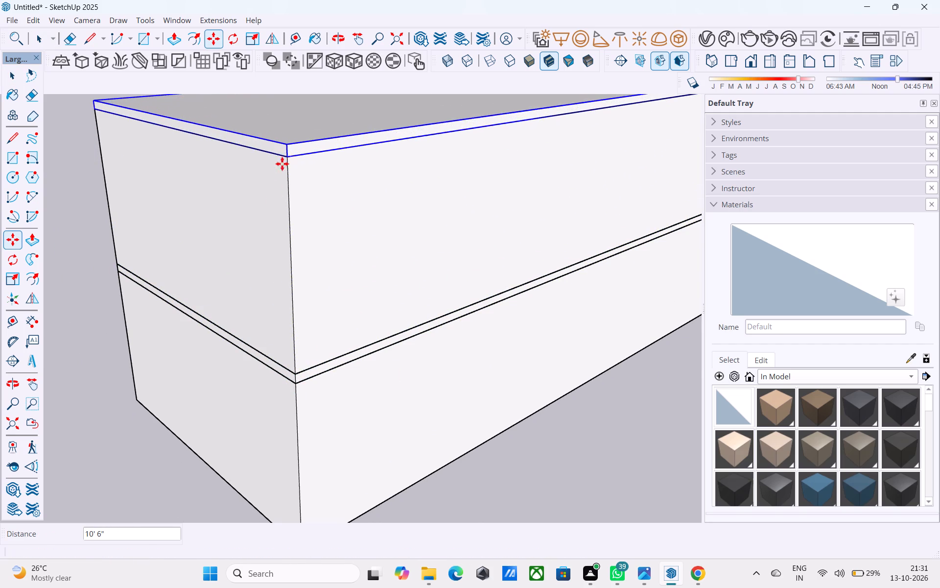
Copy the second-storey wall group up 10' 6" onto the second slab as the third storey.
scroll(270, 205, down, 5)
shift+middle_drag(269, 221, 250, 269)
scroll(249, 270, up, 4)
key(space)
click(253, 278)
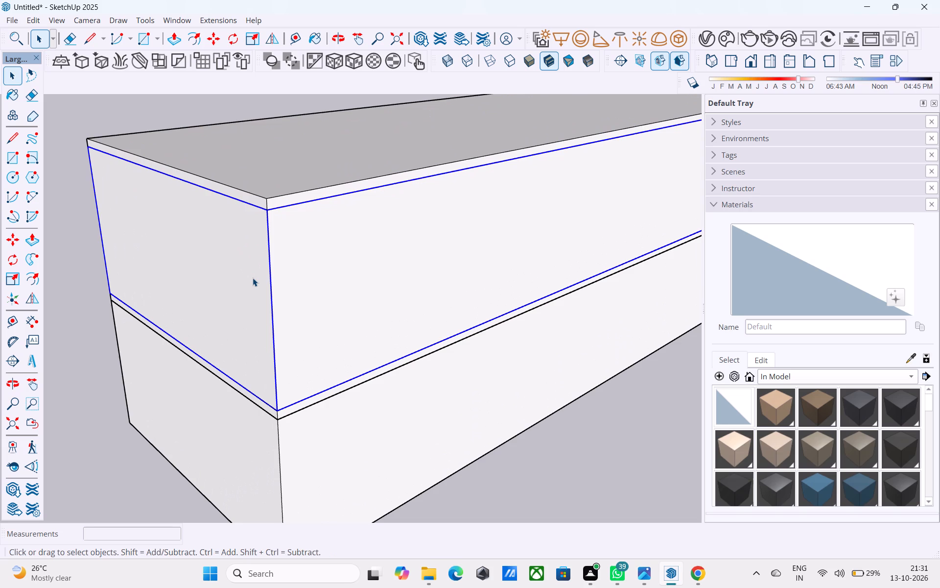
key(m)
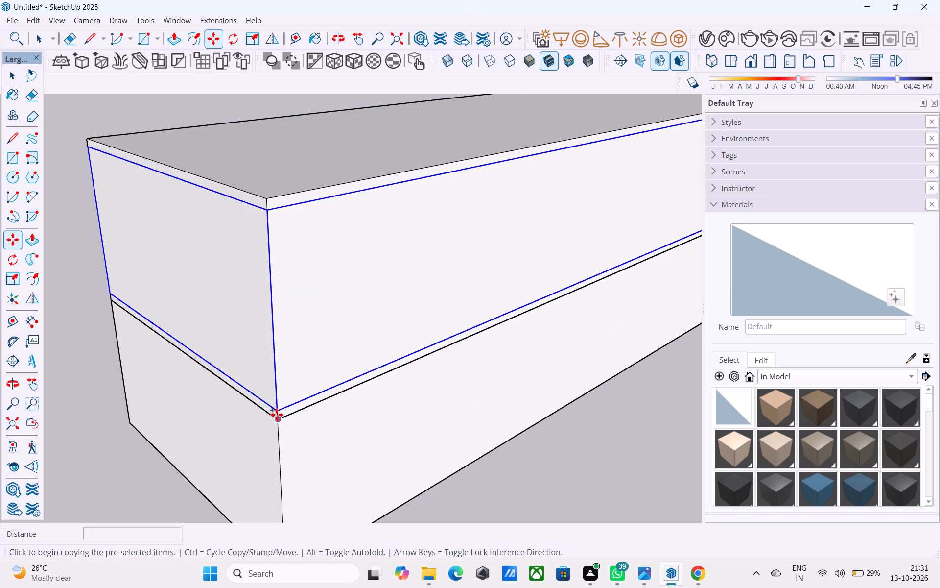
click(277, 411)
click(270, 196)
Copy the second slab up 10' 6" from its bottom corner to the top of the third-storey walls.
scroll(270, 196, down, 1)
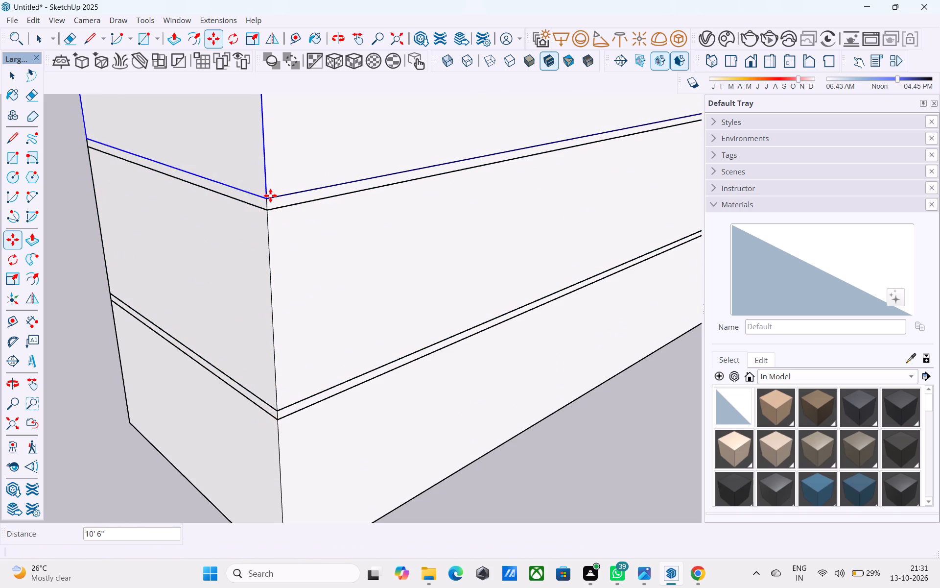
scroll(270, 196, down, 2)
shift+middle_drag(270, 196, 269, 228)
scroll(268, 232, up, 3)
key(space)
click(271, 236)
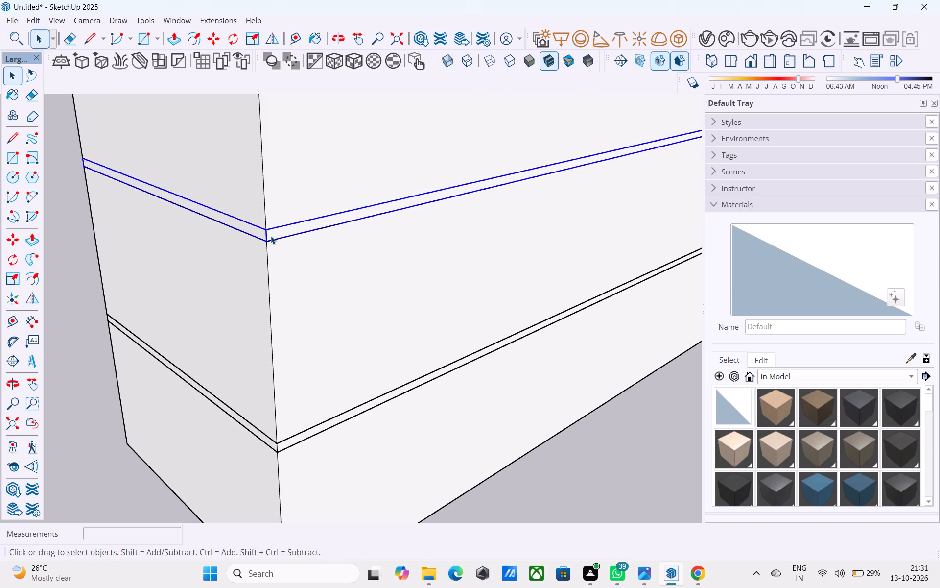
key(m)
click(270, 238)
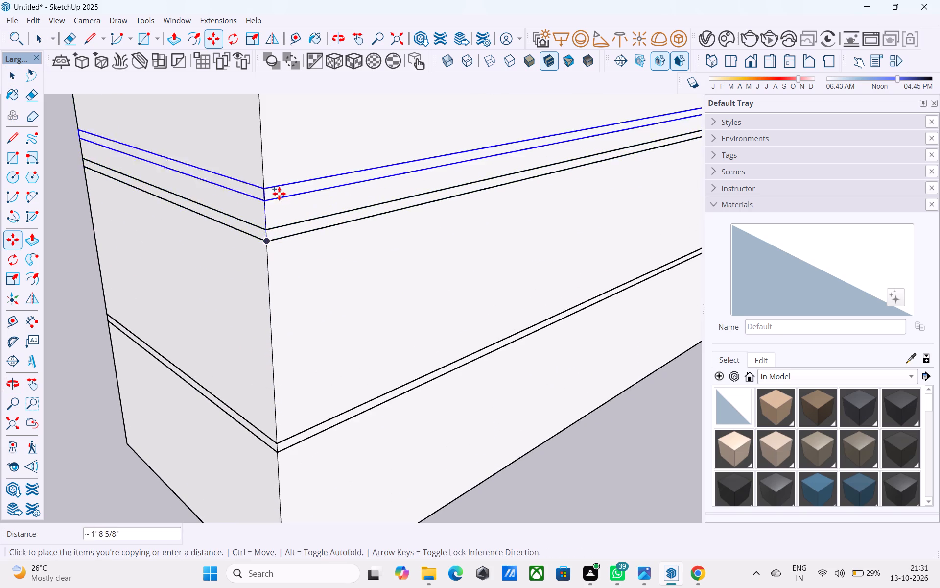
scroll(280, 193, down, 4)
shift+middle_drag(280, 193, 271, 367)
click(257, 229)
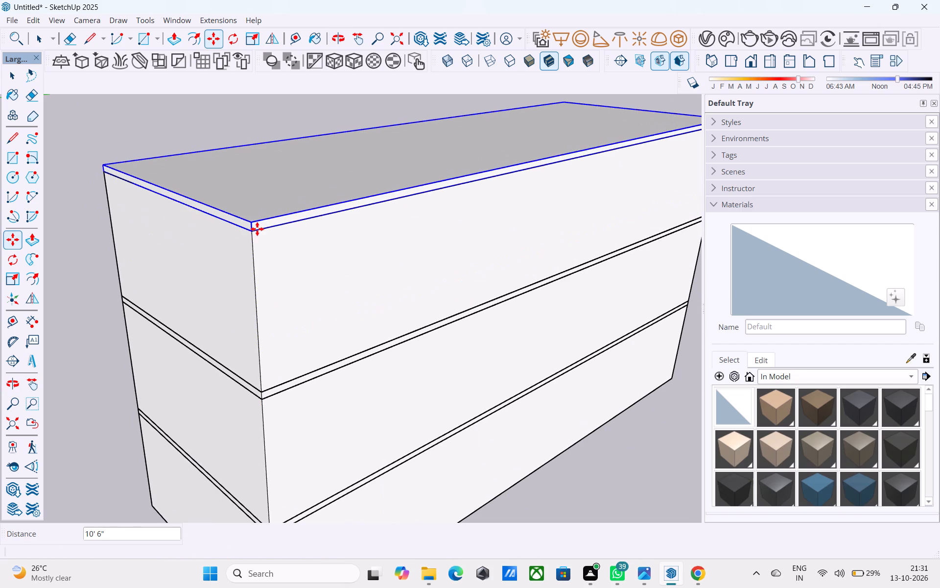
click(263, 267)
key(space)
Copy the third-storey wall group up 10' 6" onto the third slab as the fourth storey.
click(263, 267)
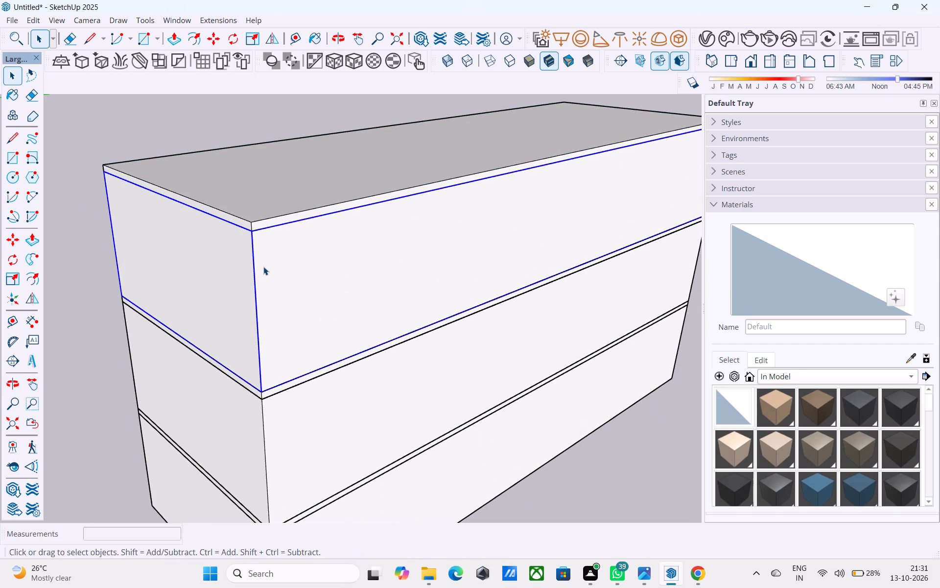
key(m)
click(265, 389)
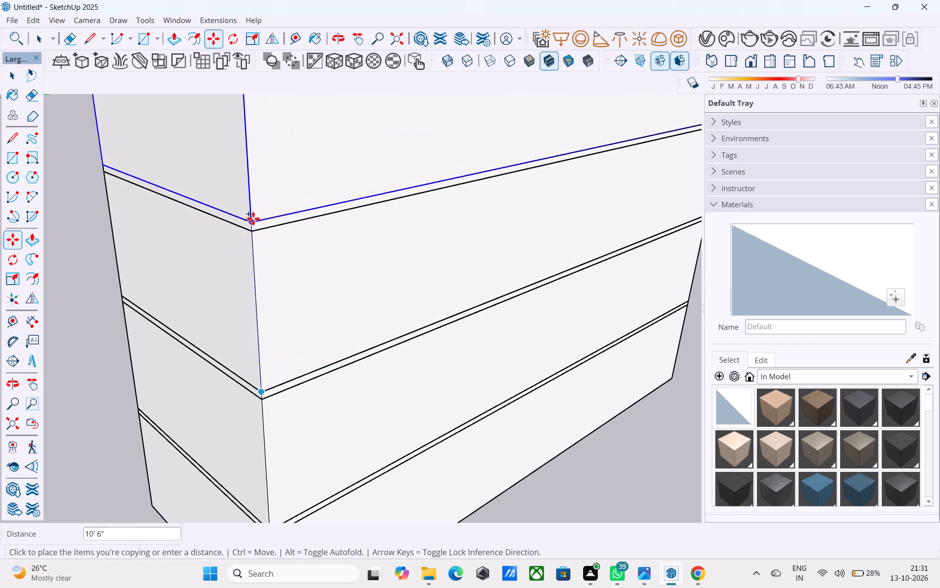
click(253, 219)
scroll(254, 219, down, 6)
middle_drag(336, 325, 321, 315)
scroll(312, 309, down, 4)
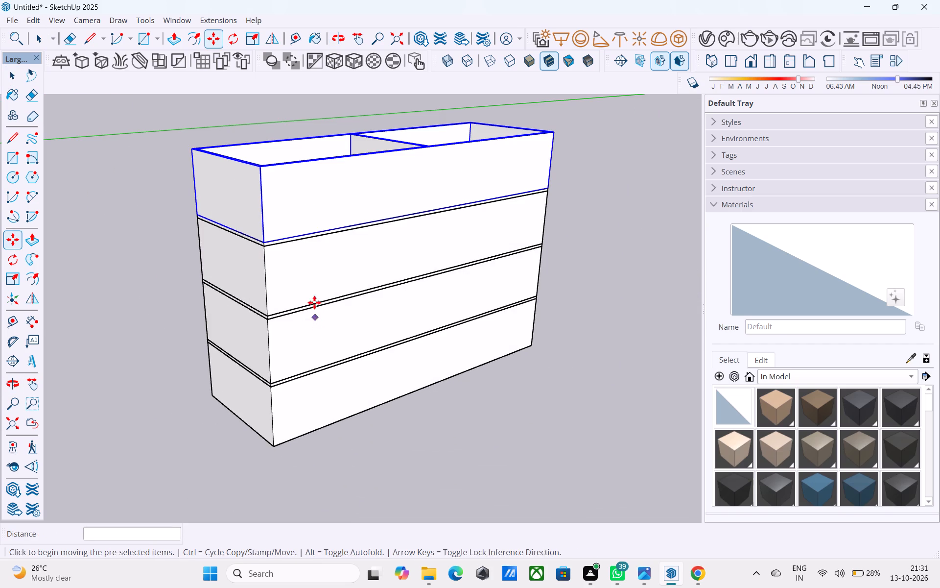
Copy the third slab from its bottom corner up to the top corner of the fourth-storey walls.
key(space)
scroll(284, 263, up, 7)
scroll(252, 213, up, 4)
click(251, 229)
key(m)
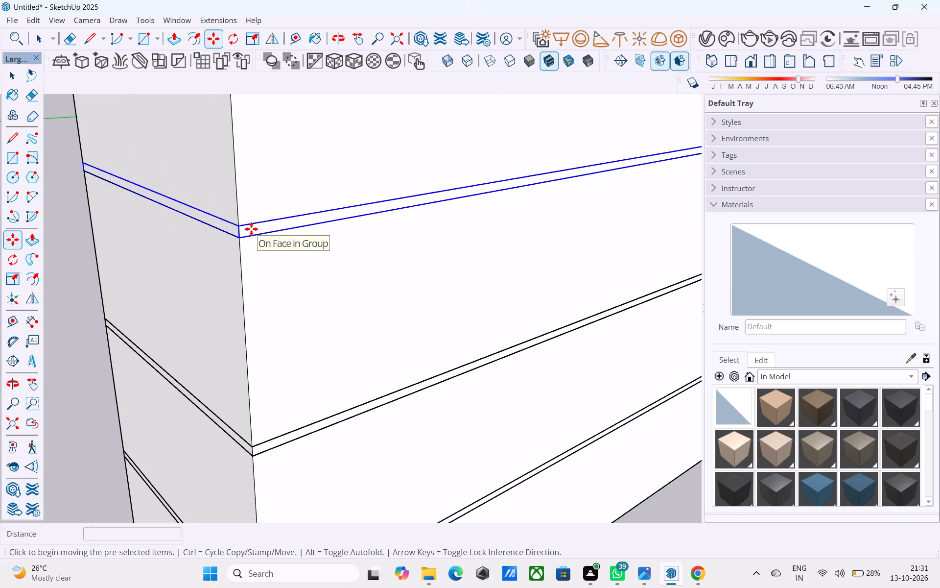
click(243, 243)
scroll(245, 230, down, 6)
shift+middle_drag(245, 230, 238, 375)
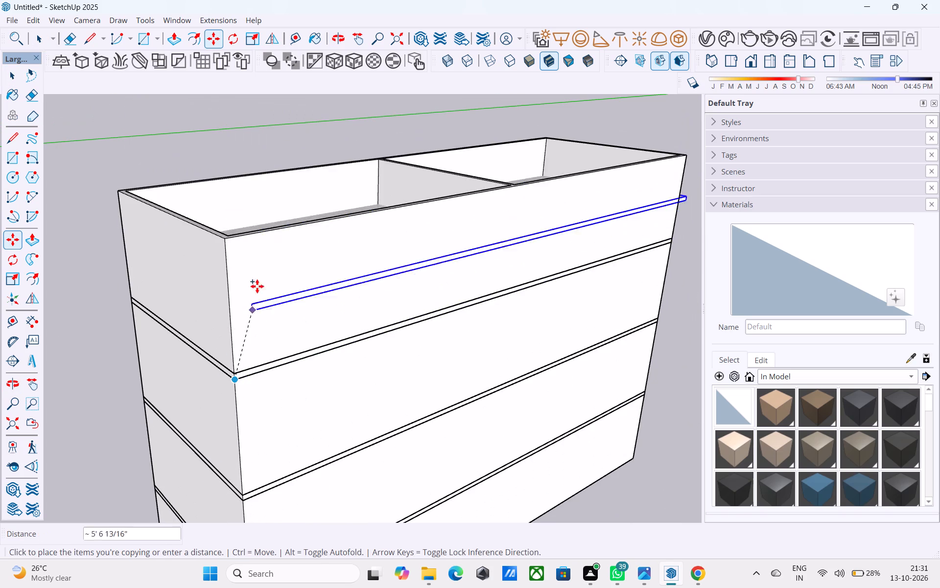
click(229, 238)
Copy the fourth-storey wall group from its bottom corner onto the fourth slab as the fifth storey, and clear the selection.
key(space)
click(241, 276)
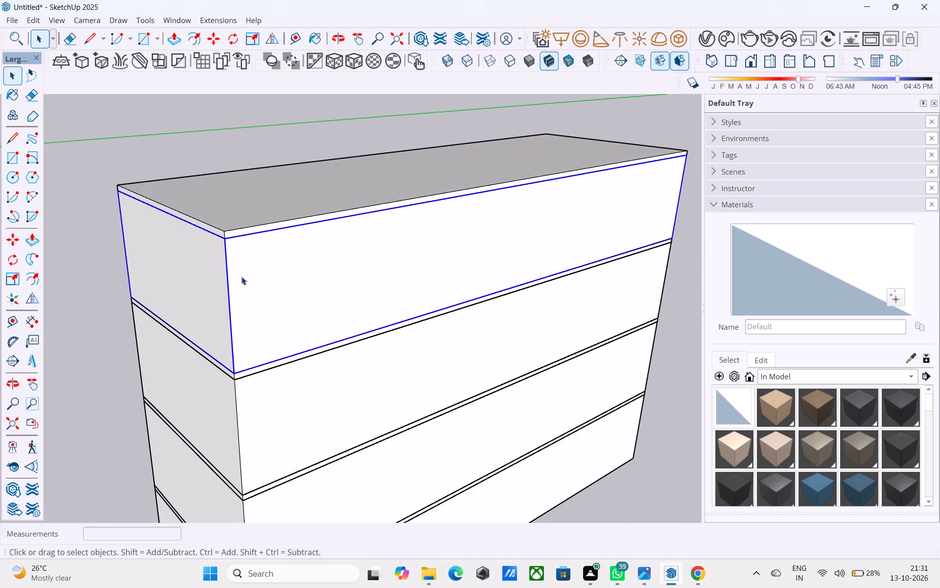
key(m)
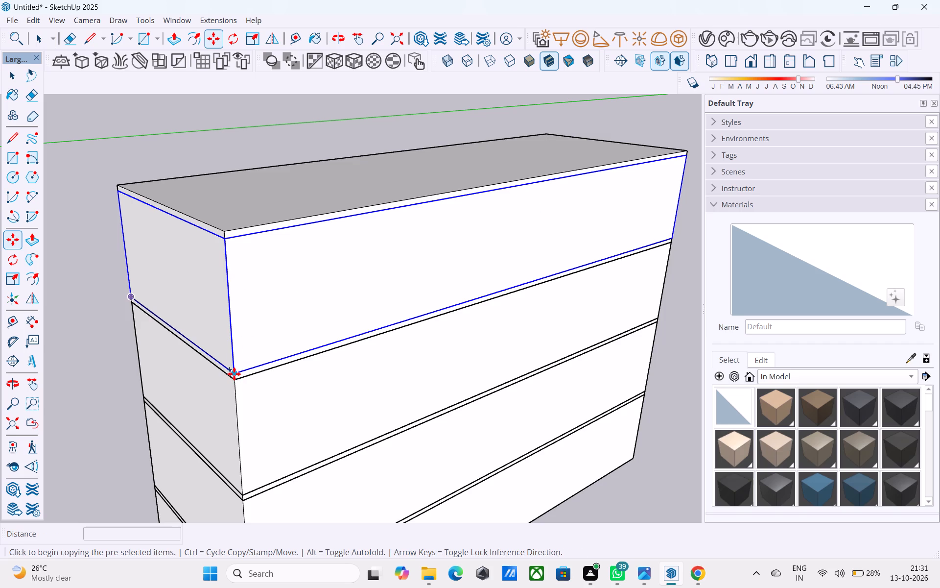
click(234, 374)
click(225, 228)
scroll(232, 248, down, 7)
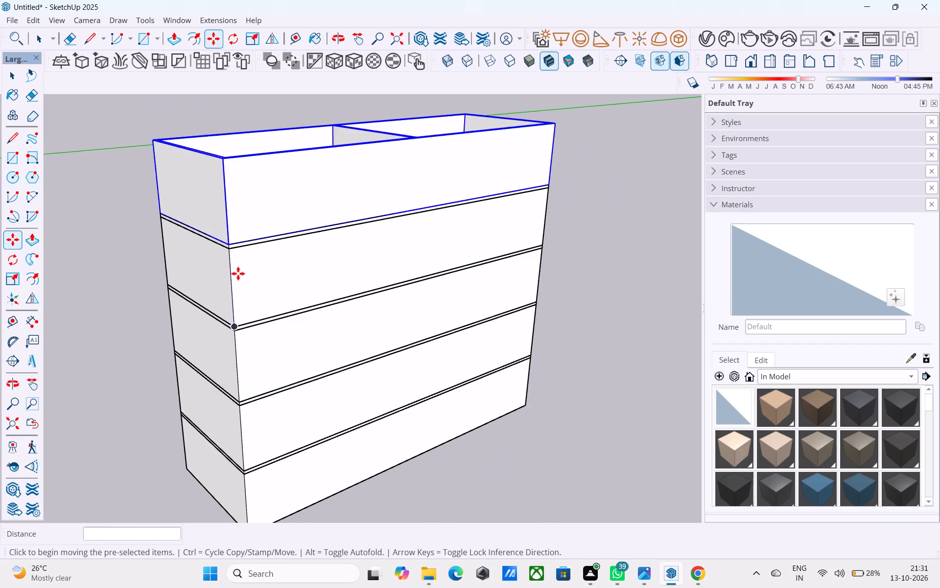
scroll(238, 273, down, 4)
key(space)
middle_drag(262, 320, 194, 254)
click(561, 318)
middle_drag(507, 303, 432, 284)
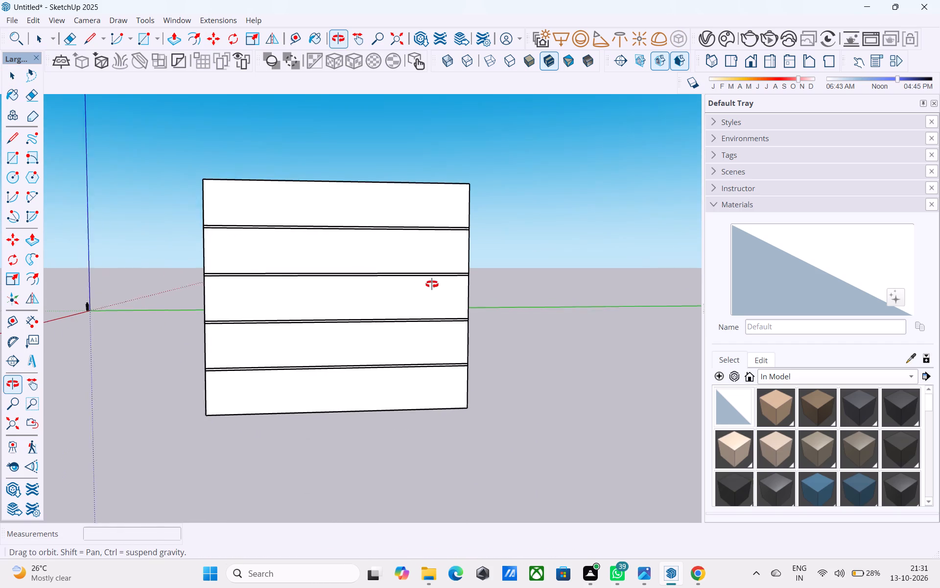
middle_drag(432, 284, 421, 286)
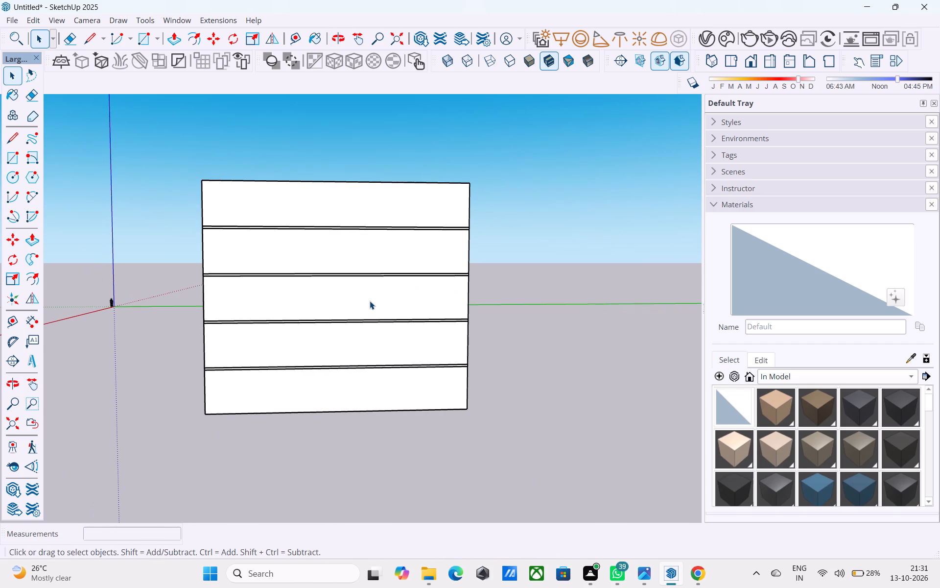
Examine the five stacked storeys and the slabs between them from the long side and the corner.
middle_drag(370, 301, 376, 313)
middle_drag(297, 225, 331, 265)
scroll(331, 265, up, 8)
scroll(331, 265, down, 4)
middle_drag(330, 268, 323, 254)
scroll(323, 254, up, 1)
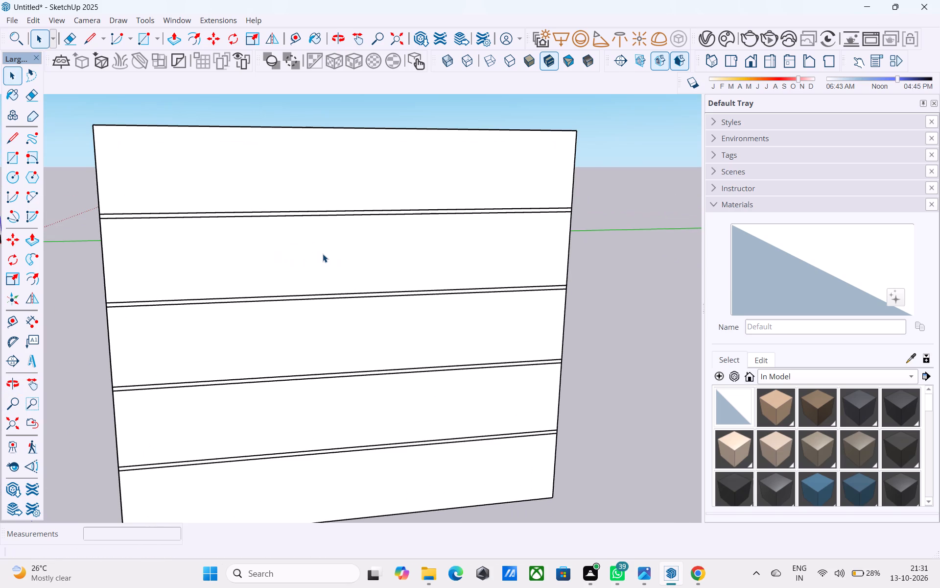
scroll(323, 254, down, 3)
middle_drag(323, 254, 401, 249)
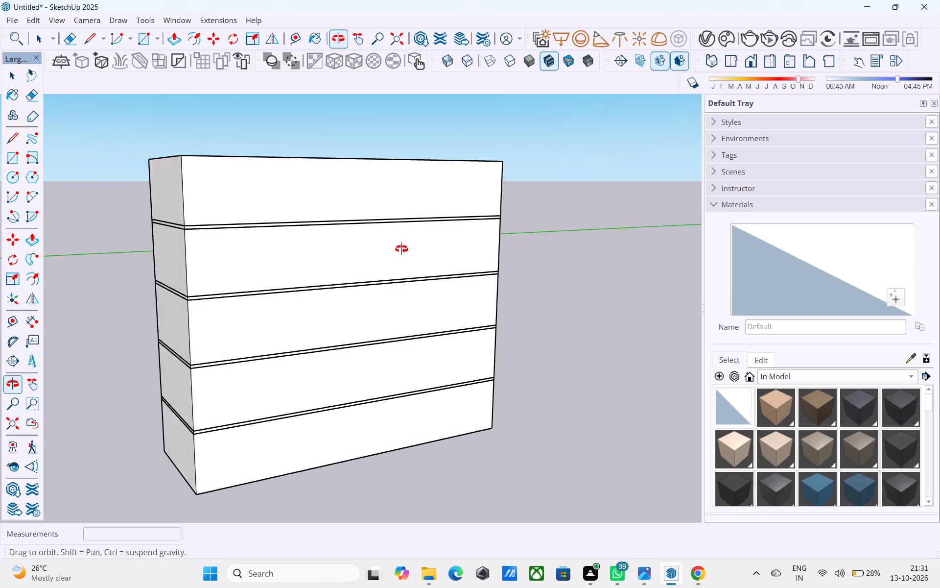
middle_drag(401, 249, 300, 243)
scroll(301, 241, up, 1)
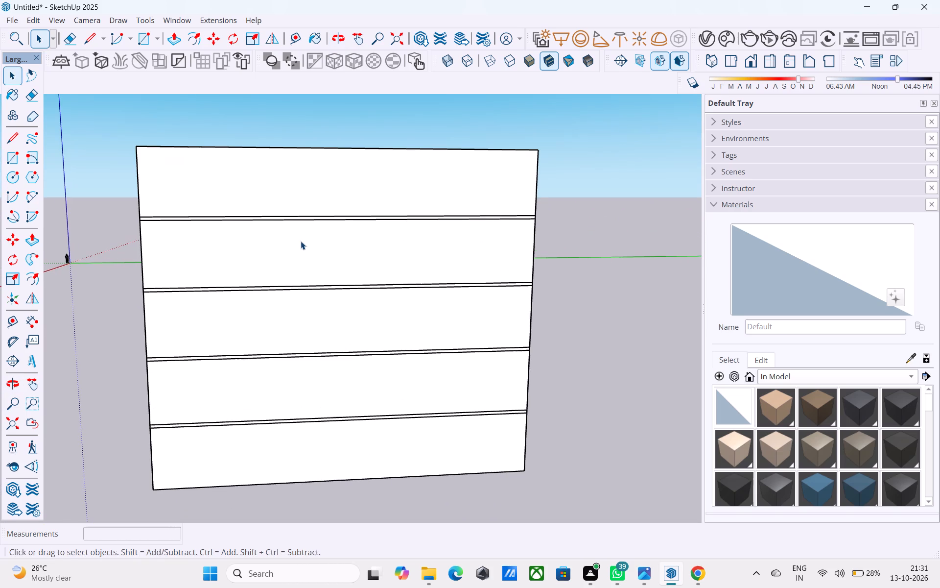
middle_drag(320, 253, 327, 267)
scroll(400, 273, up, 4)
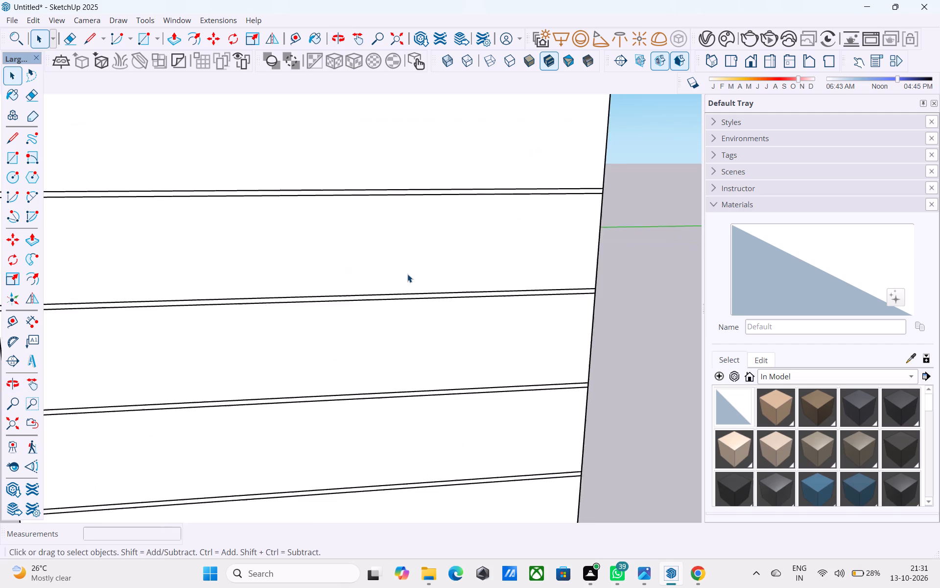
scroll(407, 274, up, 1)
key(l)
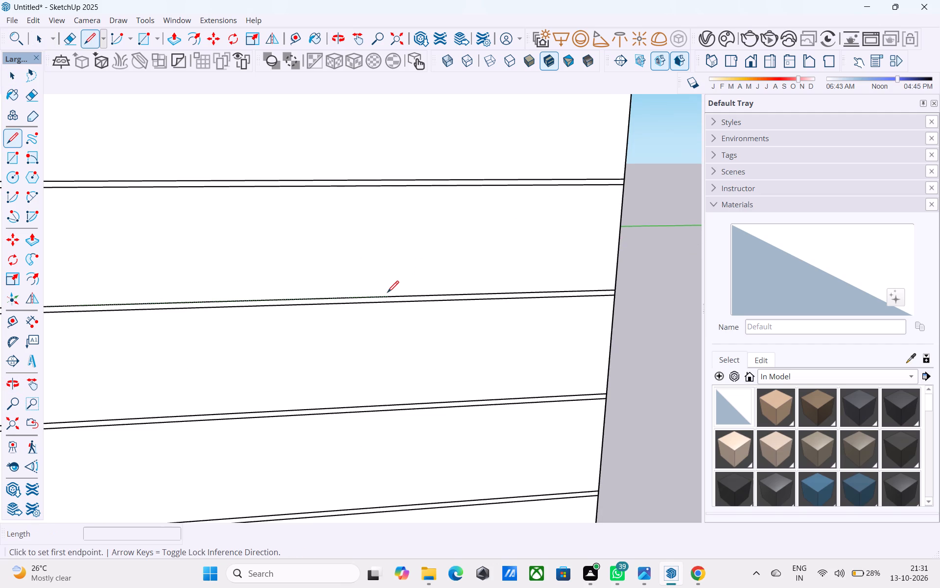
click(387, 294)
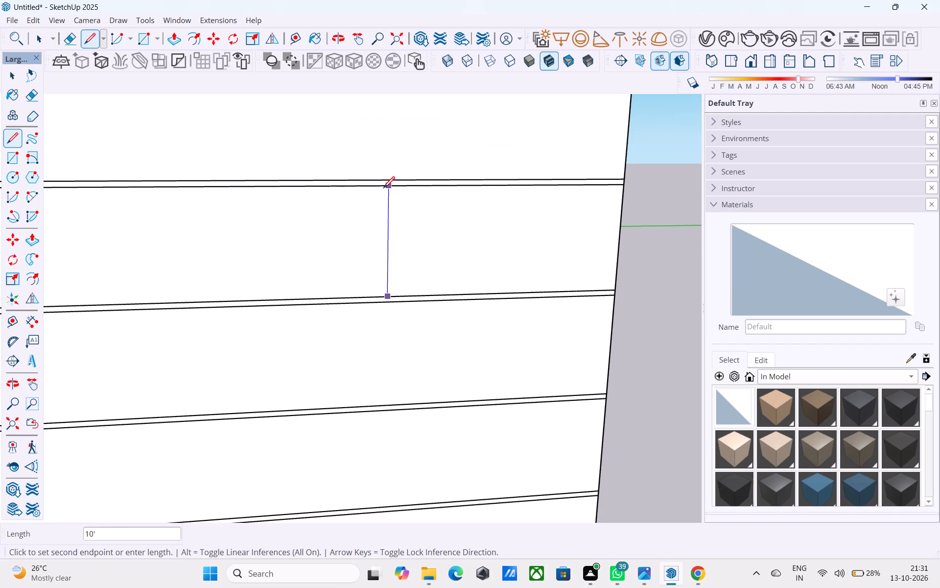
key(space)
Copy the fourth slab from its bottom corner up to the top corner of the fifth-storey walls as the roof slab.
scroll(383, 200, down, 6)
middle_drag(386, 208, 498, 330)
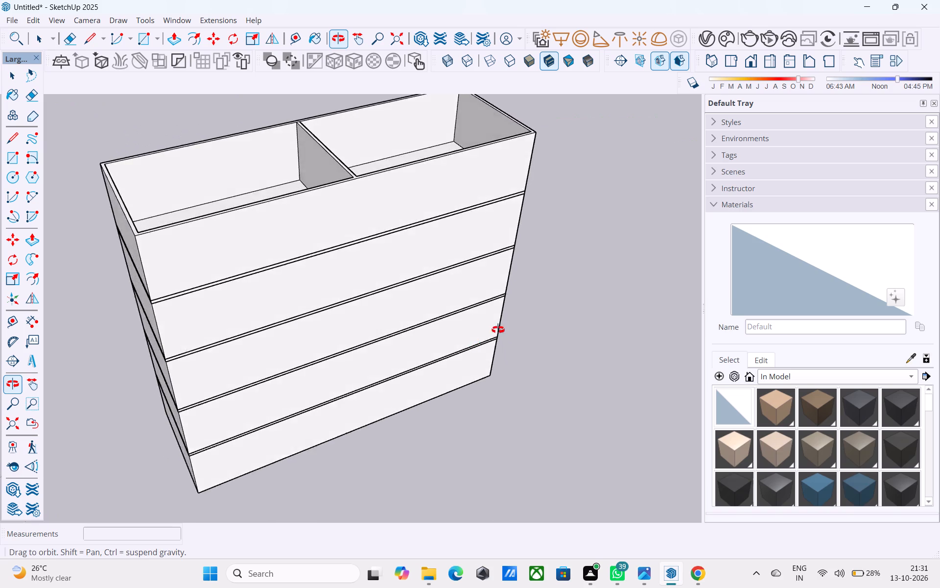
middle_drag(498, 330, 514, 318)
scroll(259, 312, up, 7)
click(135, 279)
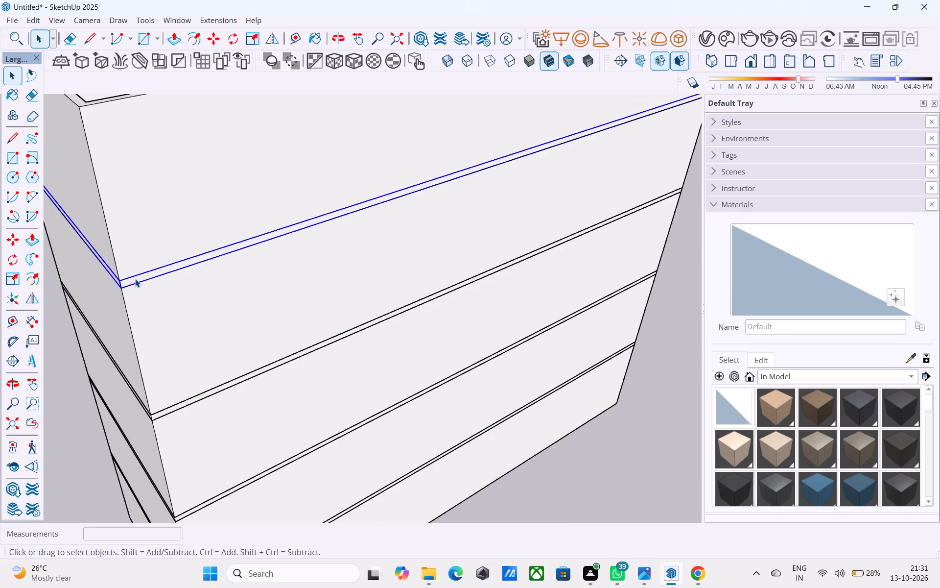
scroll(135, 279, down, 6)
key(m)
shift+middle_drag(148, 283, 242, 303)
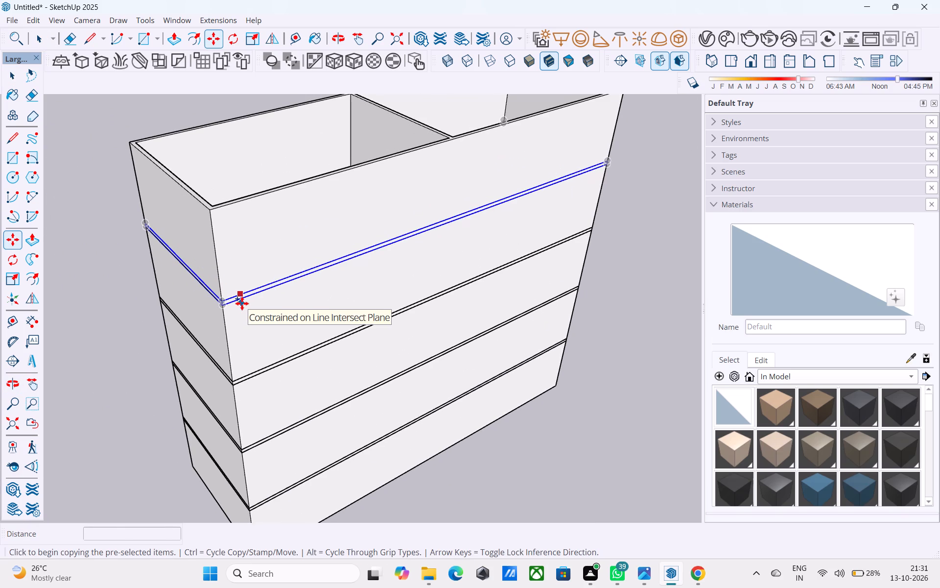
scroll(213, 319, up, 4)
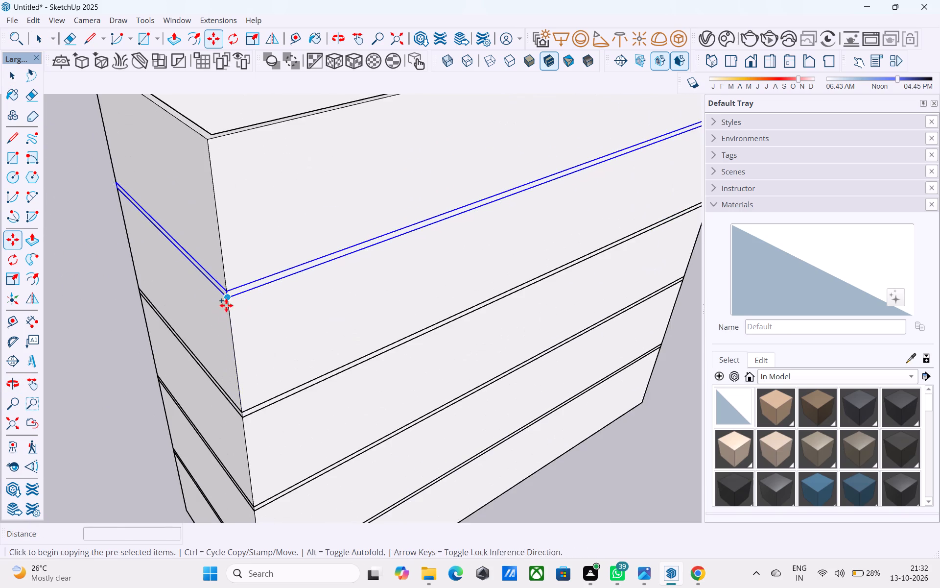
click(226, 305)
click(211, 145)
scroll(258, 212, down, 4)
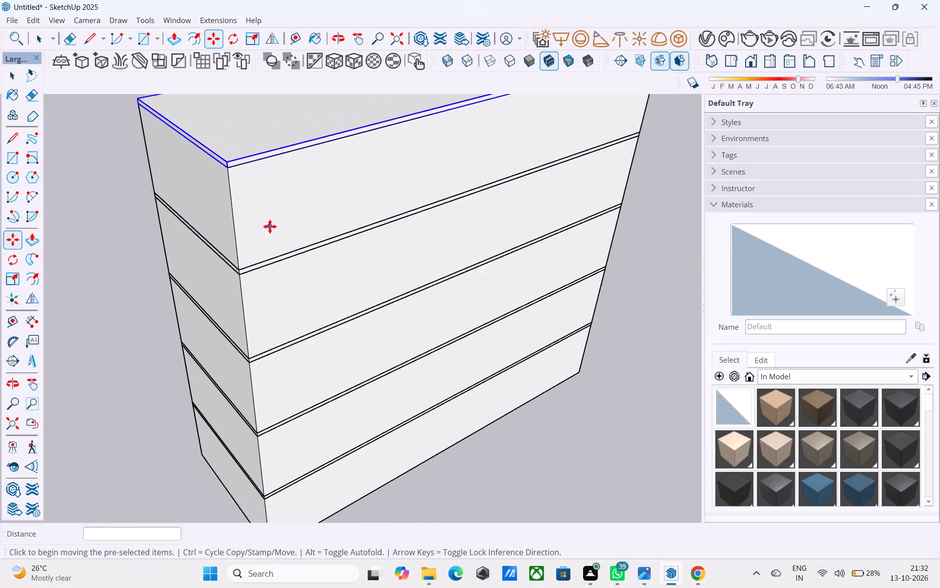
scroll(270, 226, down, 7)
key(space)
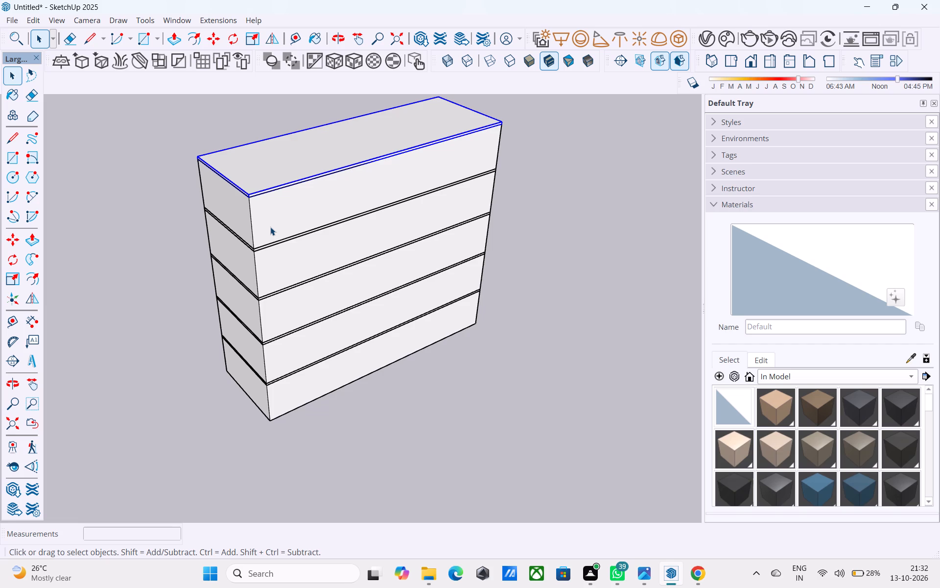
Delete the ground-storey wall group beneath the lowest slab.
scroll(258, 227, down, 5)
middle_drag(255, 230, 294, 180)
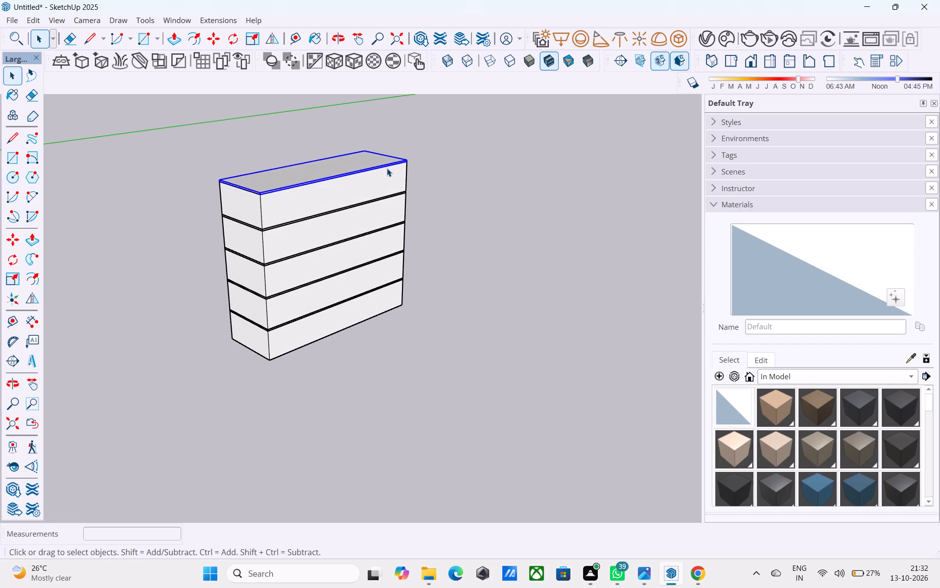
scroll(342, 371, up, 4)
click(251, 325)
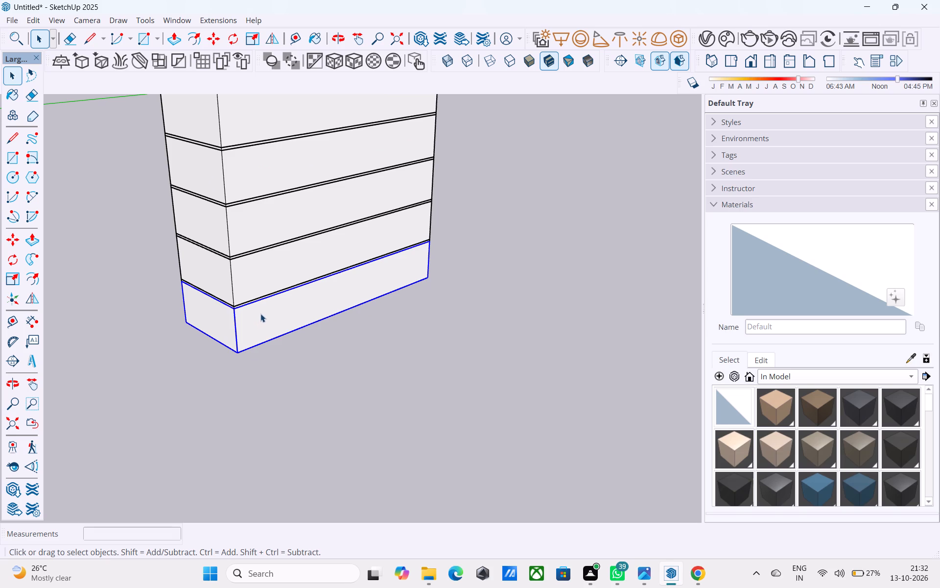
key(Delete)
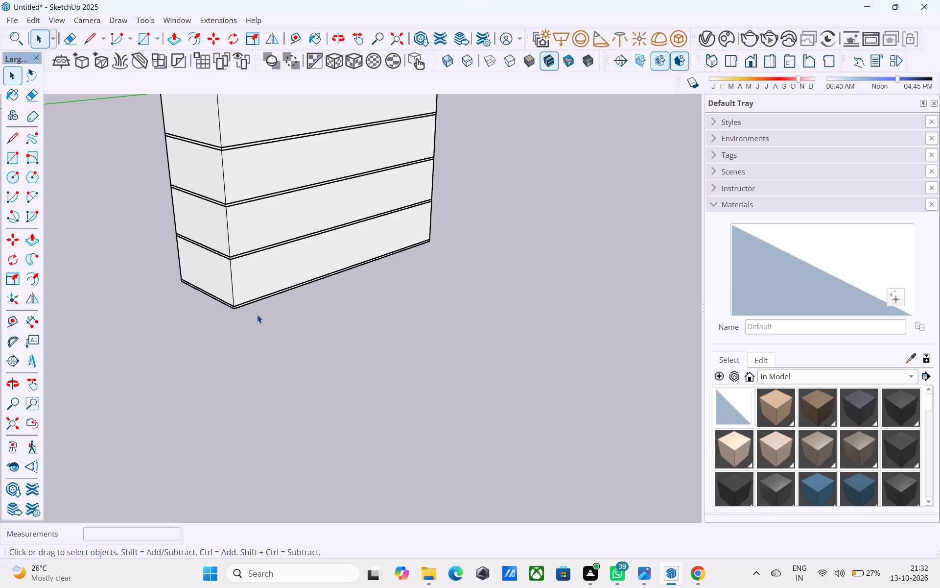
Open the lowest slab group for editing and offset its underside face 6" inward.
middle_drag(265, 286, 288, 196)
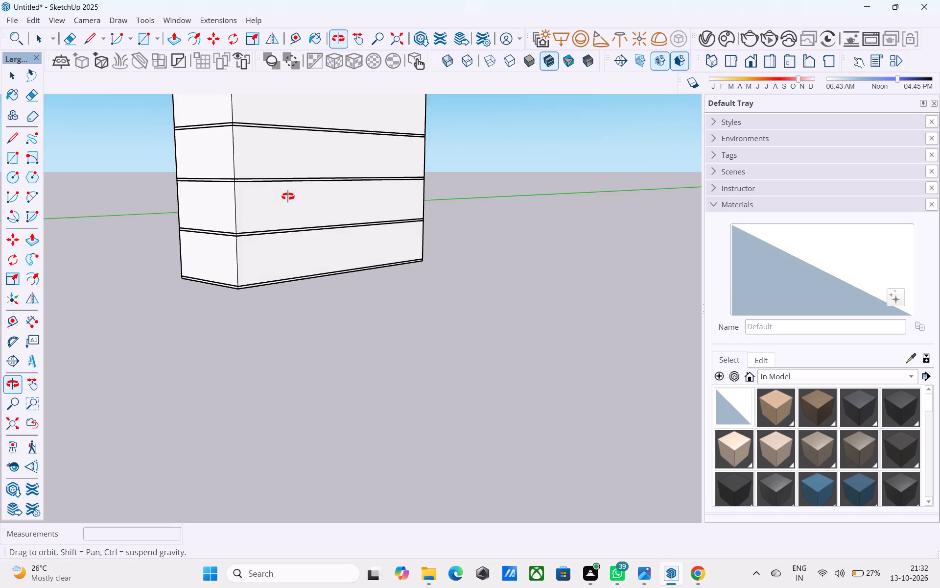
middle_drag(288, 196, 289, 179)
shift+middle_drag(286, 213, 335, 153)
shift+middle_drag(297, 266, 359, 182)
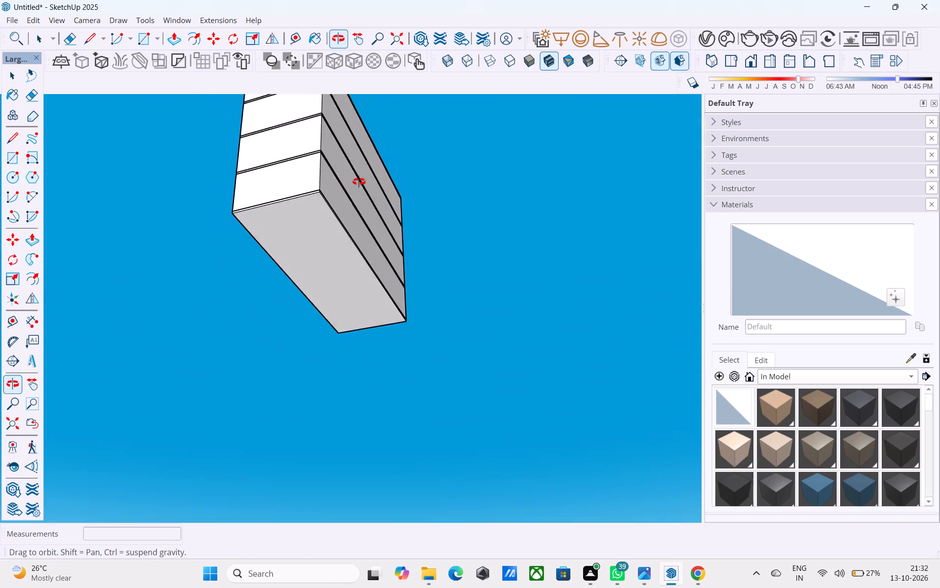
shift+middle_drag(359, 182, 363, 199)
middle_drag(332, 231, 381, 168)
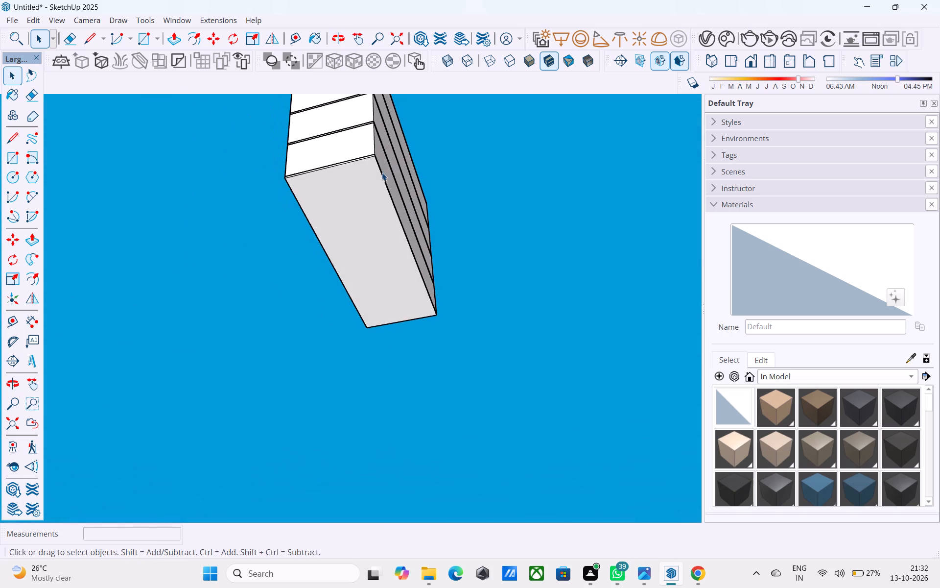
scroll(382, 172, up, 2)
scroll(327, 215, up, 3)
double_click(329, 215)
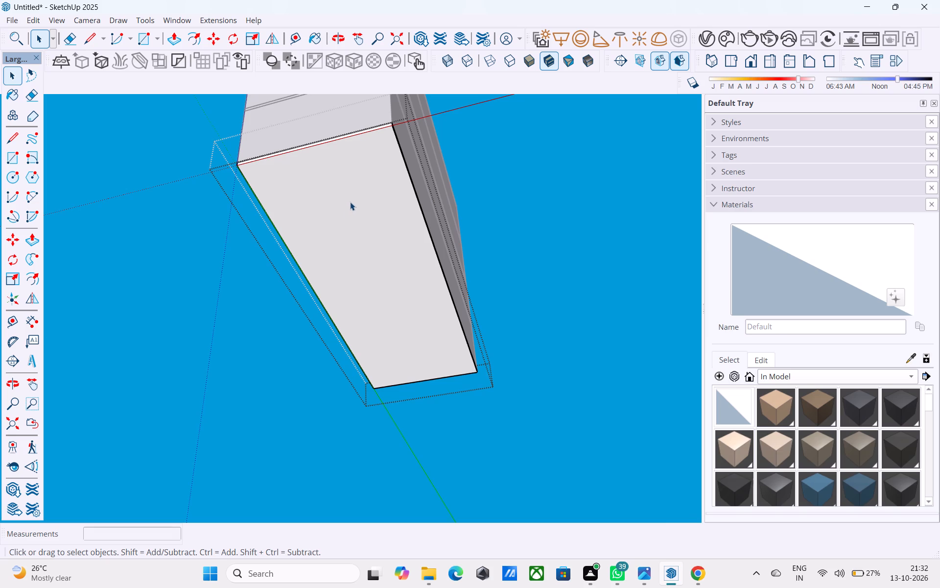
scroll(348, 202, up, 4)
scroll(343, 203, down, 3)
click(342, 203)
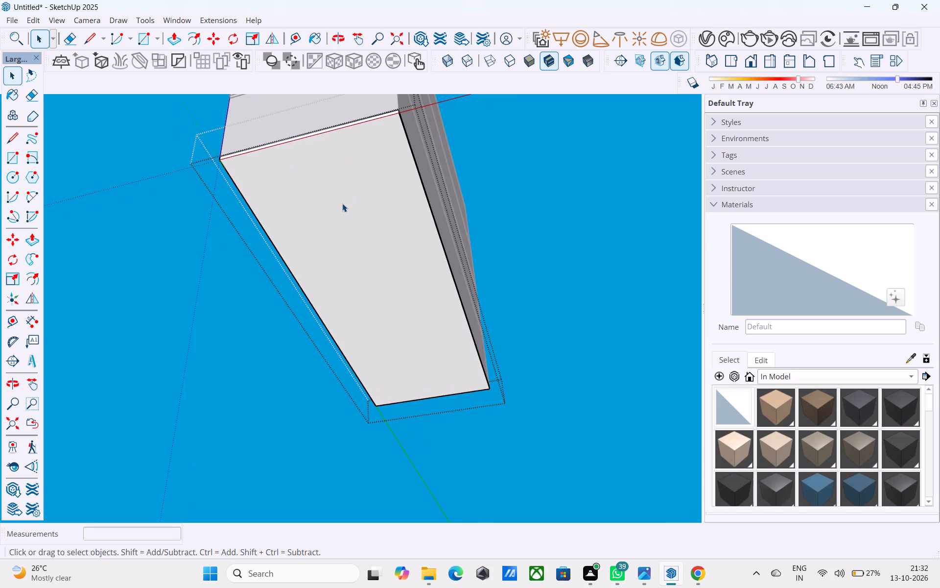
key(f)
click(342, 203)
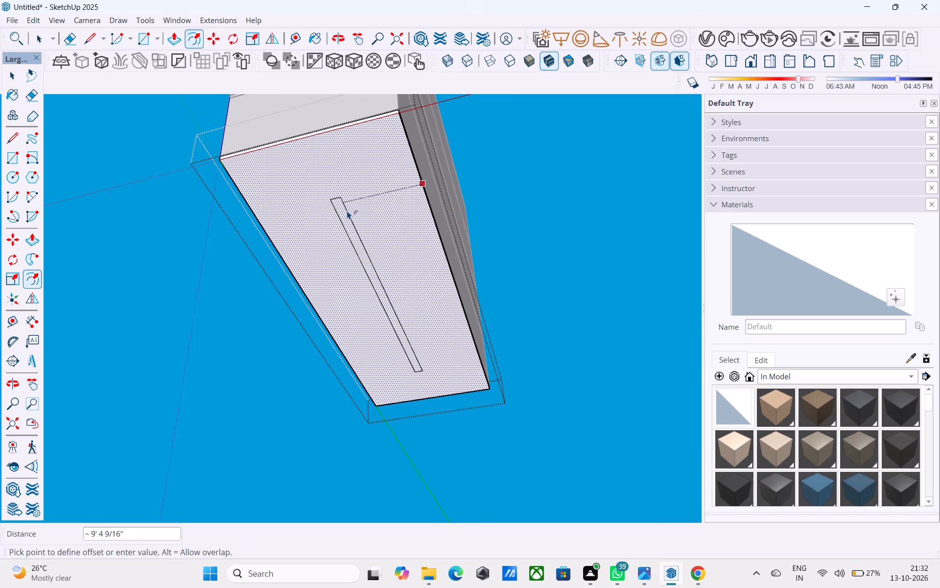
text(6")
key(Return)
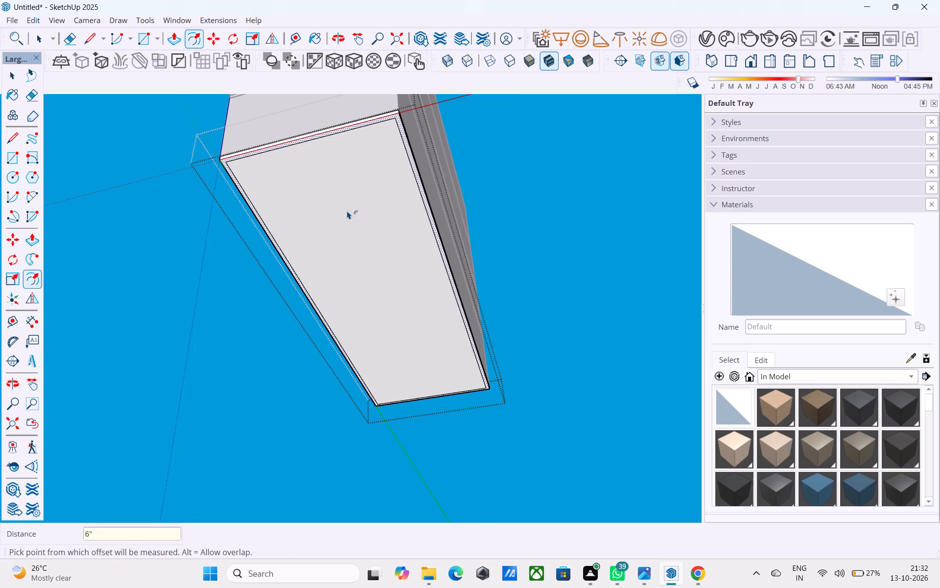
middle_drag(356, 189, 355, 166)
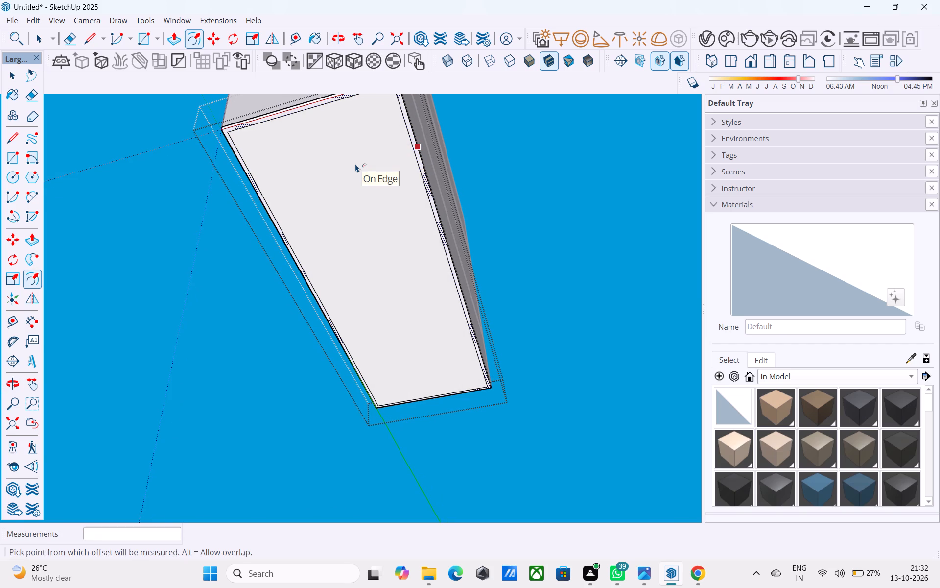
middle_drag(355, 164, 182, 205)
key(space)
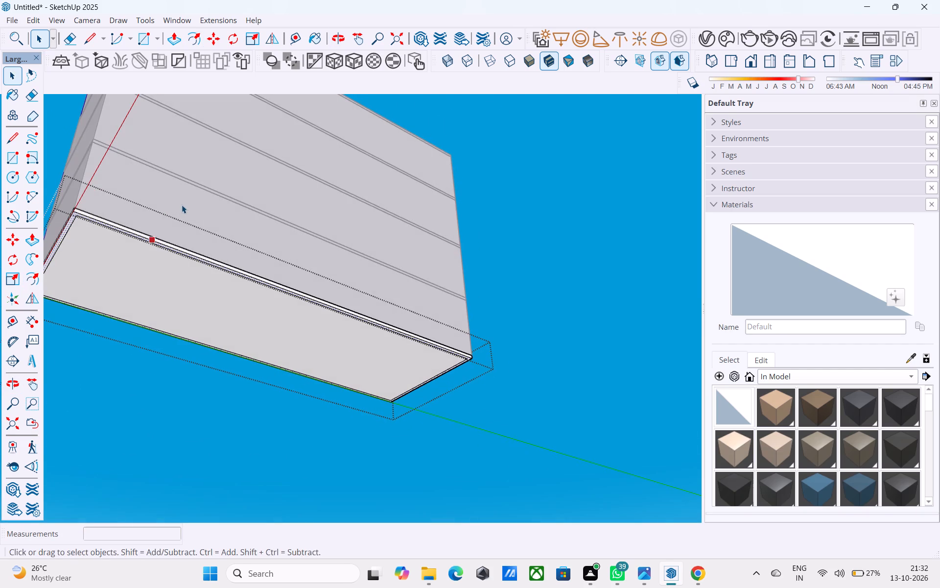
Draw two 6" lines from the inner offset corners at one short end out to the slab's long edges.
middle_drag(182, 205, 267, 170)
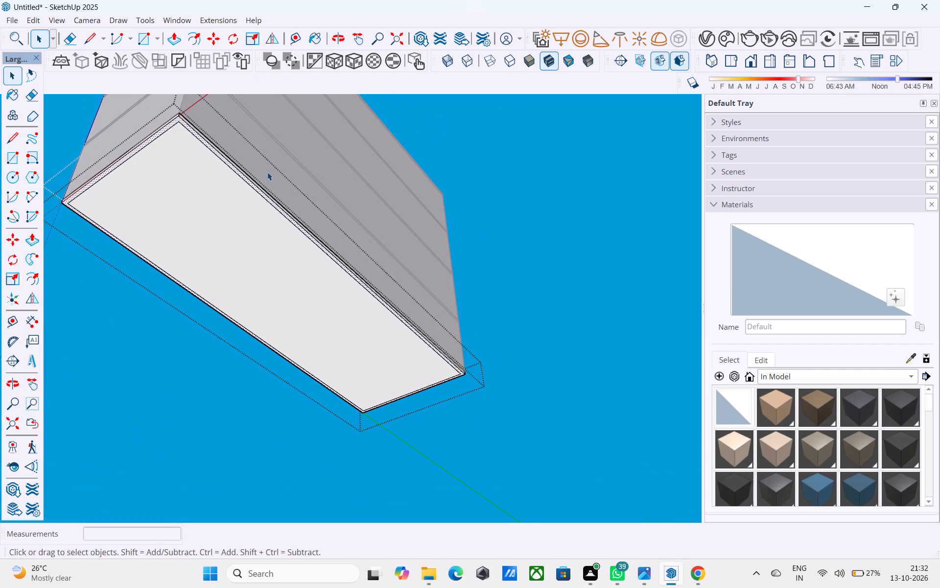
middle_drag(262, 190, 347, 208)
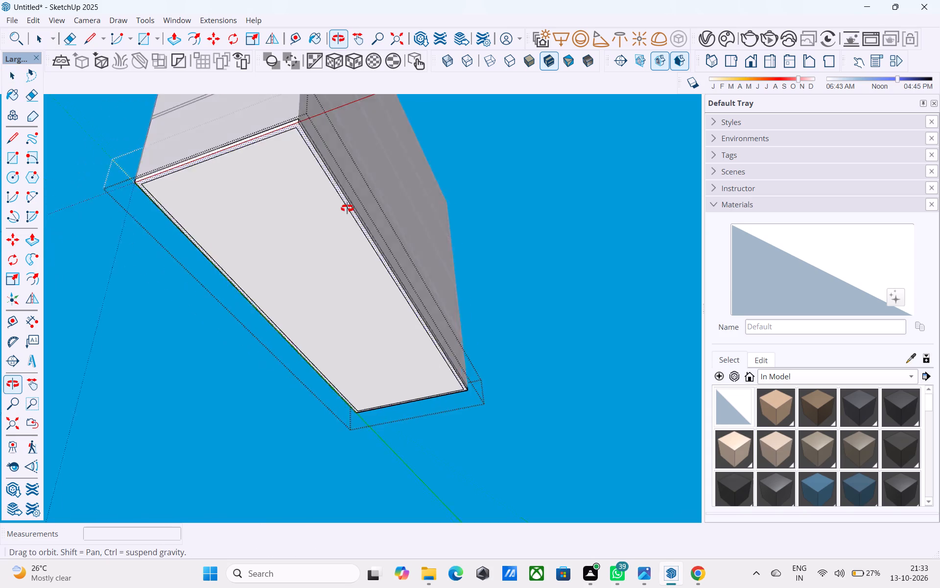
middle_drag(347, 208, 374, 196)
middle_drag(325, 177, 333, 207)
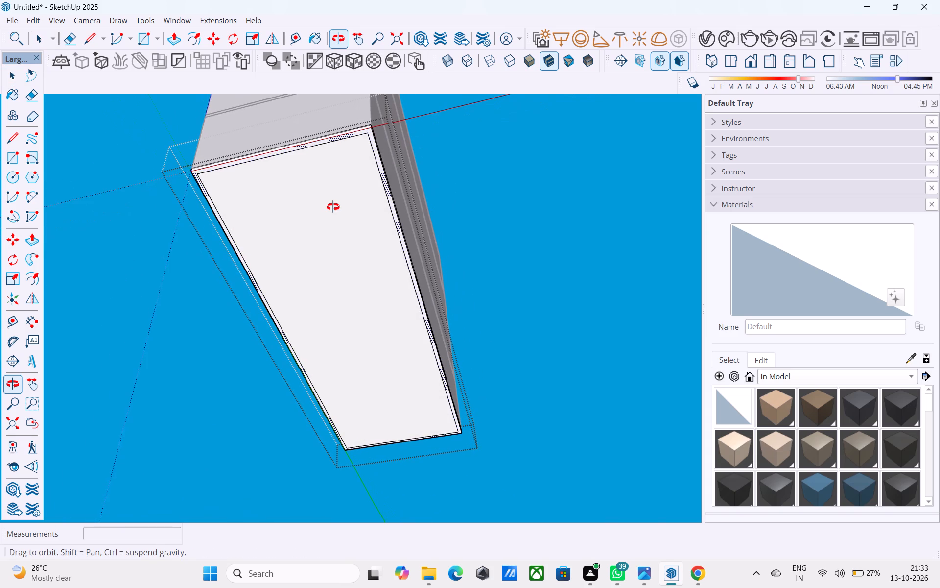
middle_drag(333, 207, 376, 237)
key(l)
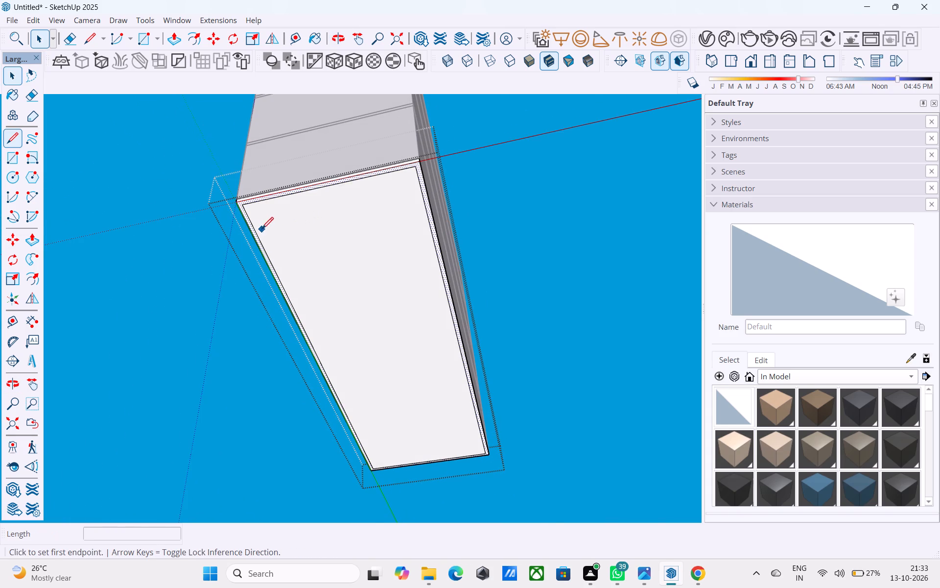
scroll(262, 229, up, 4)
click(234, 191)
click(222, 194)
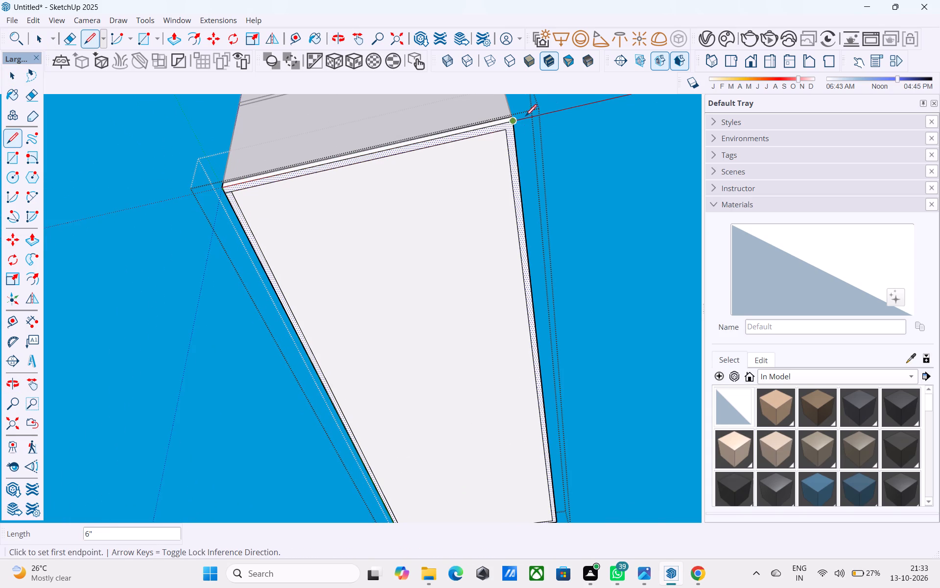
click(508, 131)
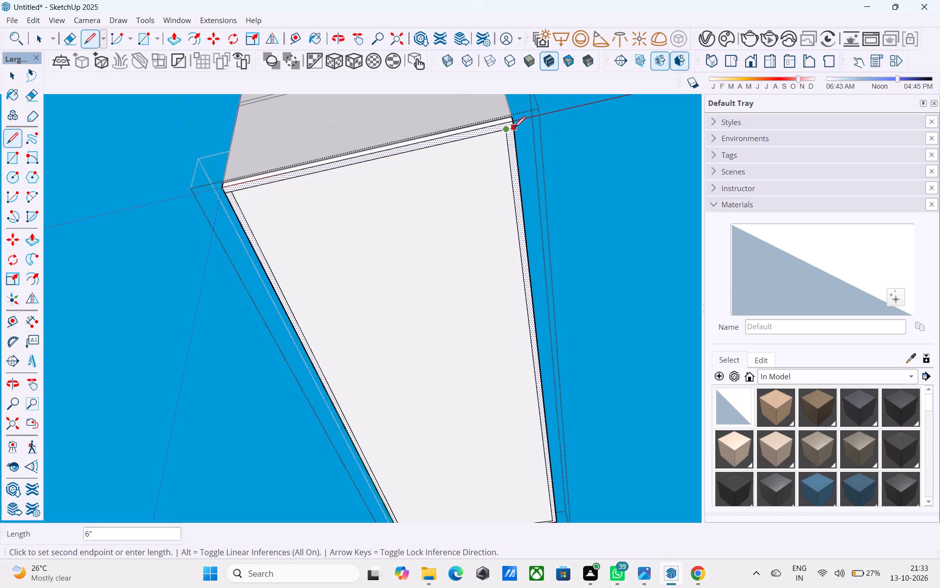
click(514, 129)
key(space)
Push/Pull the 6" strip along the short end of the slab's underside 10' downward as an end wall.
click(462, 132)
click(464, 138)
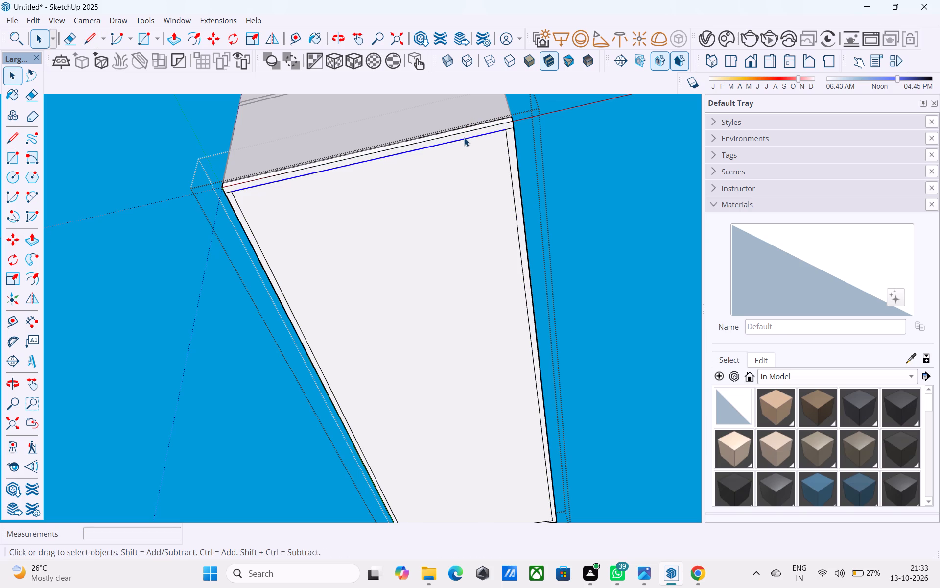
click(464, 135)
click(466, 135)
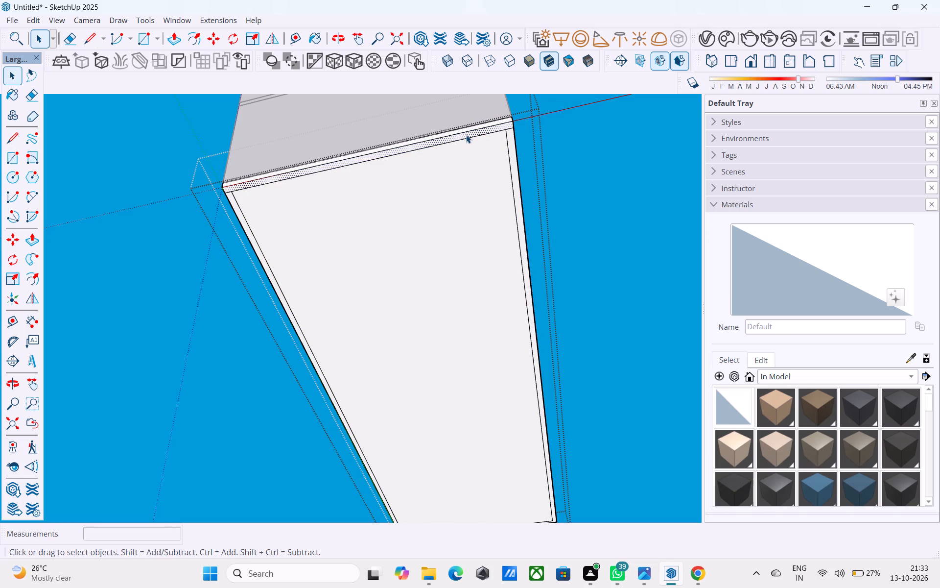
key(p)
click(466, 135)
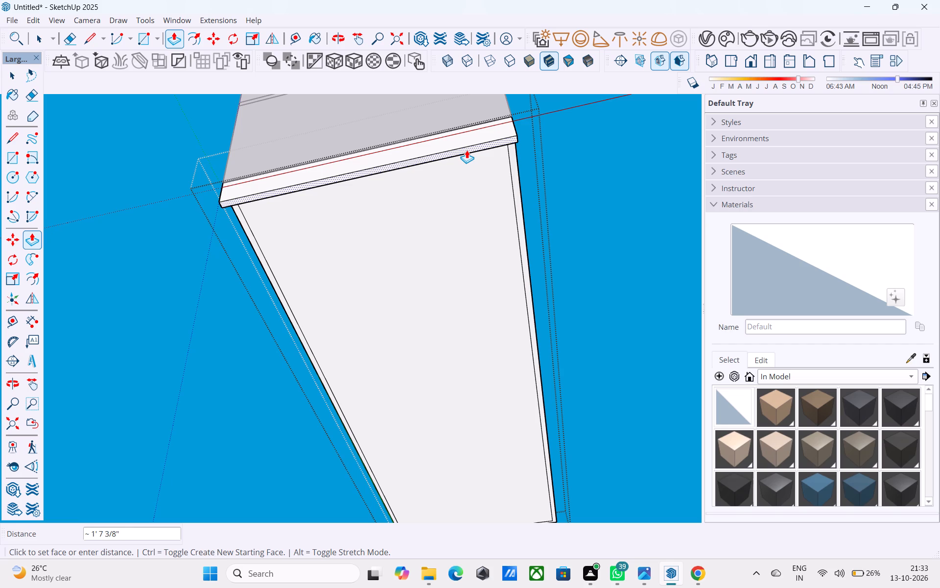
text(10')
key(Return)
scroll(457, 154, down, 3)
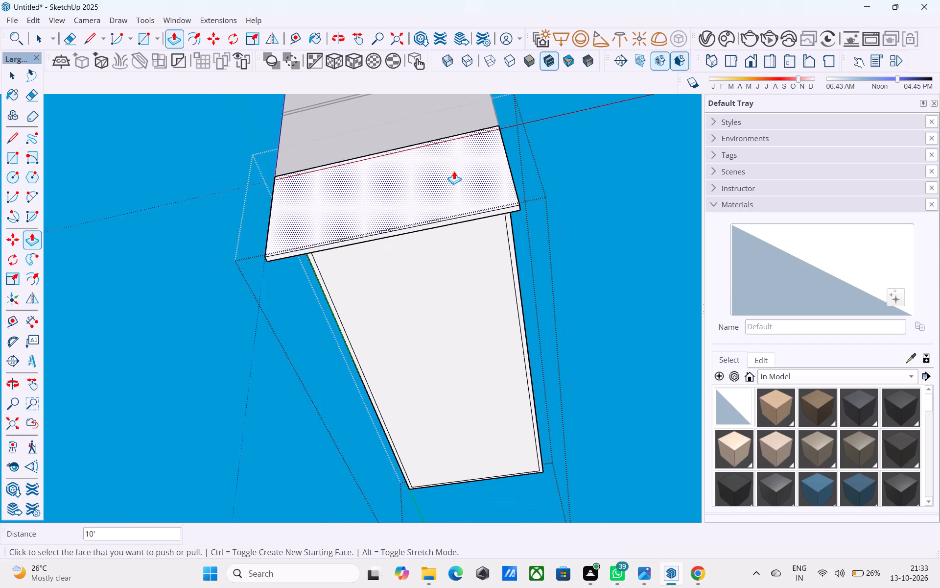
Copy the inner underside edge beside the new end wall 14' along the slab's length.
middle_drag(454, 163, 170, 148)
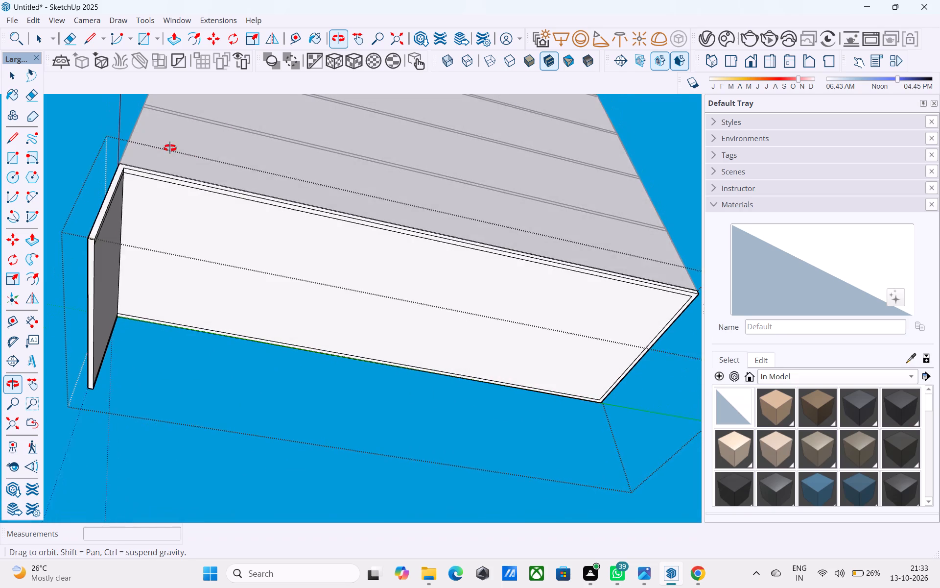
middle_drag(170, 148, 171, 145)
middle_click(247, 207)
scroll(154, 214, up, 7)
key(space)
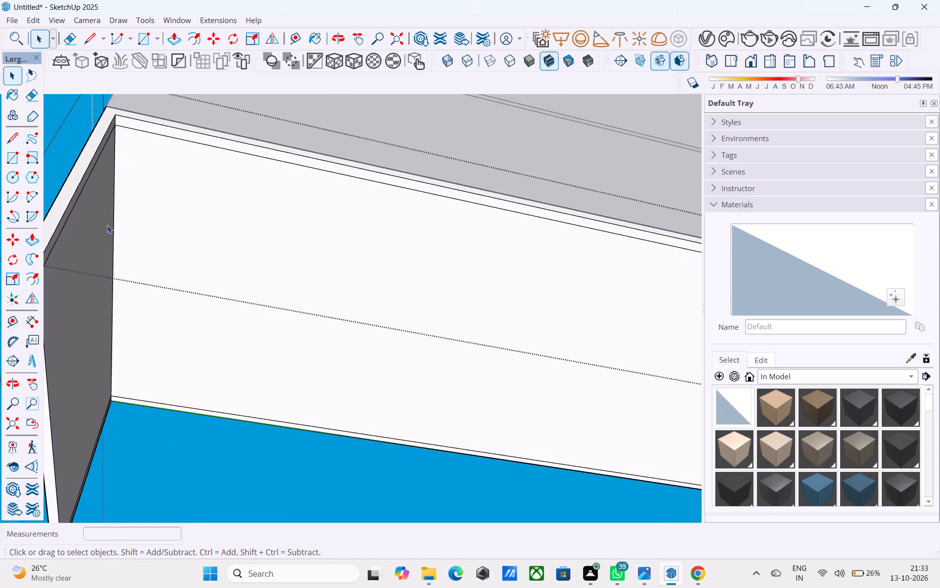
scroll(125, 215, down, 2)
middle_drag(141, 204, 164, 282)
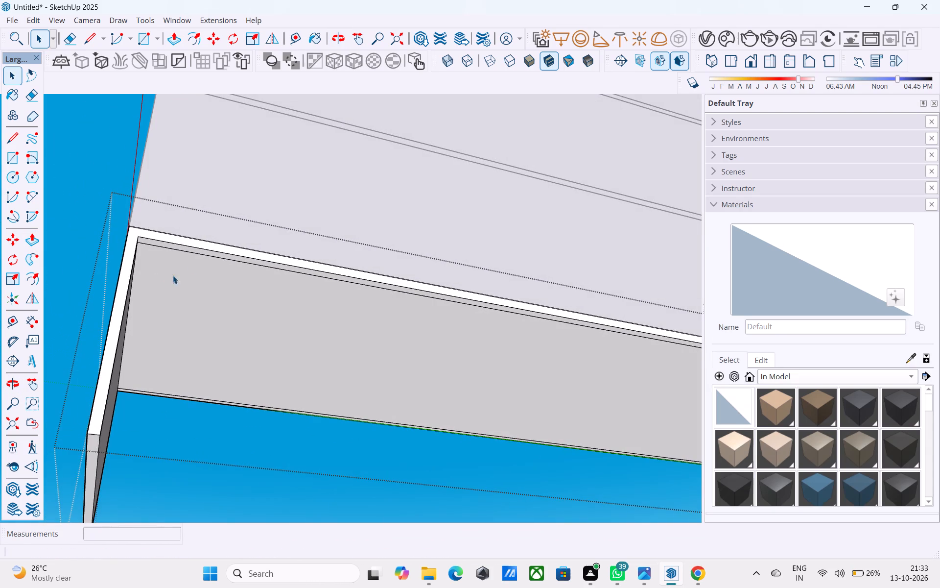
shift+middle_drag(321, 292, 299, 282)
scroll(130, 325, up, 1)
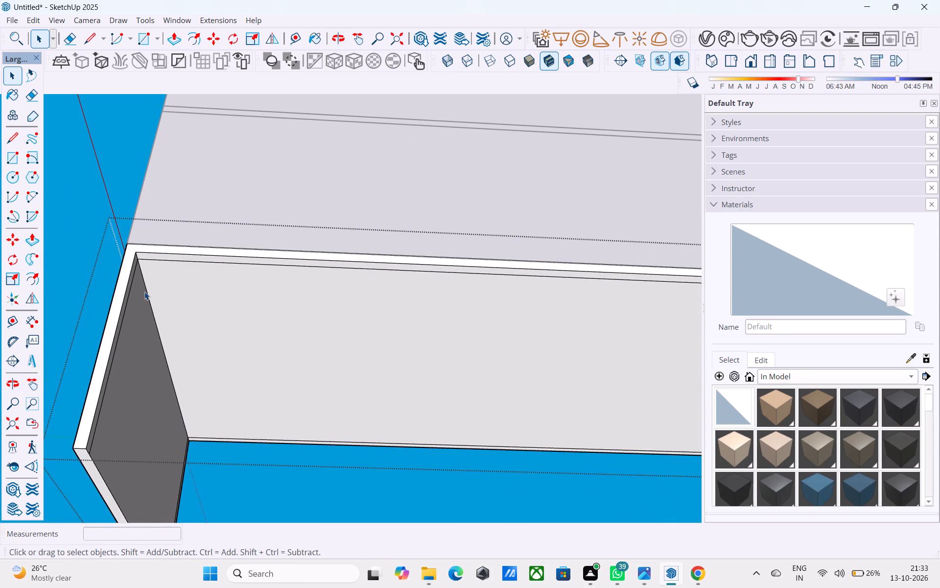
click(144, 292)
click(147, 293)
key(m)
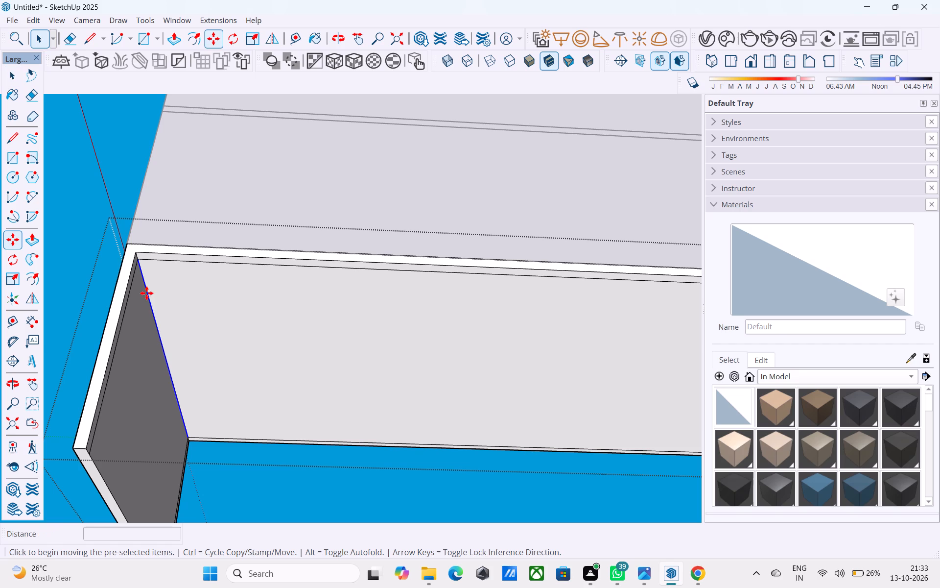
click(142, 261)
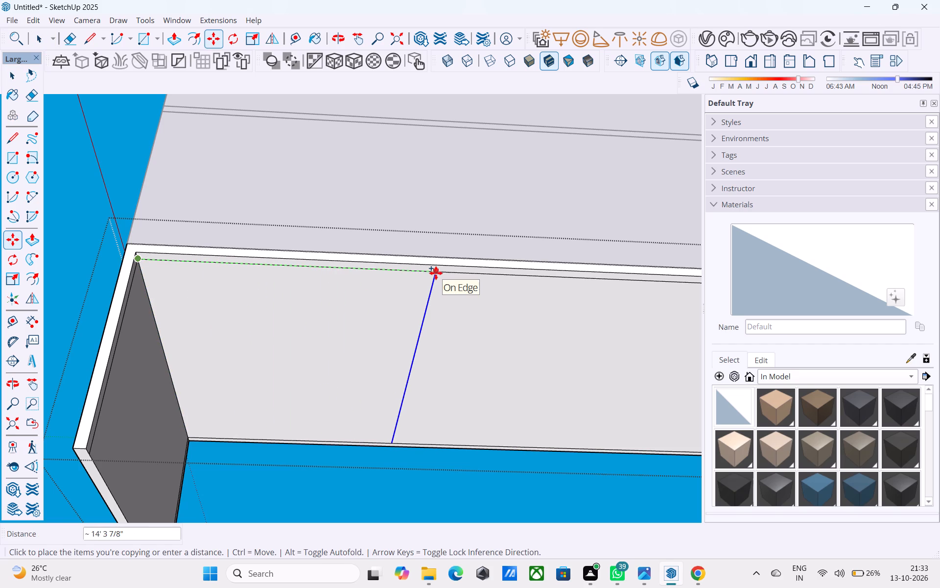
text(14')
key(Return)
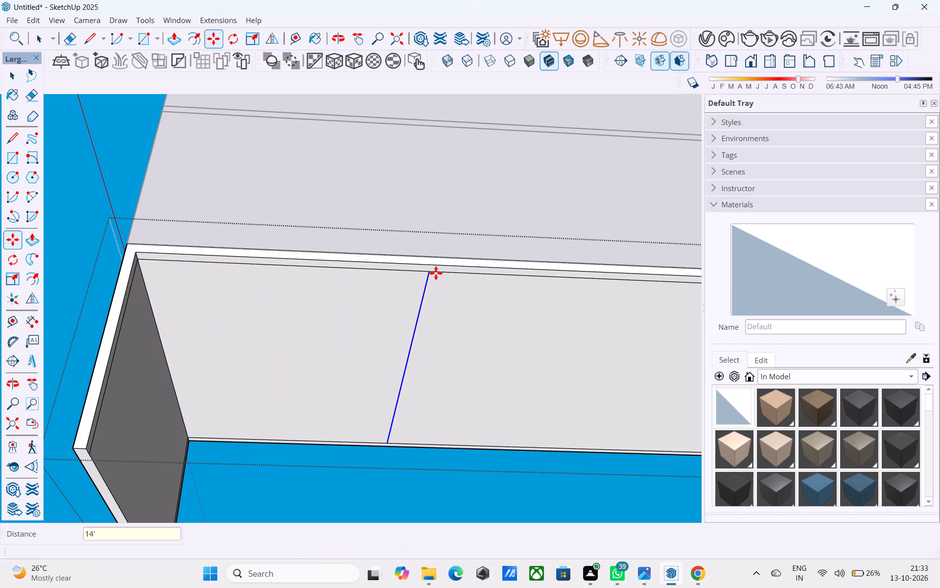
Copy the new cross line 6" further along the slab to outline a partition strip.
key(m)
click(435, 272)
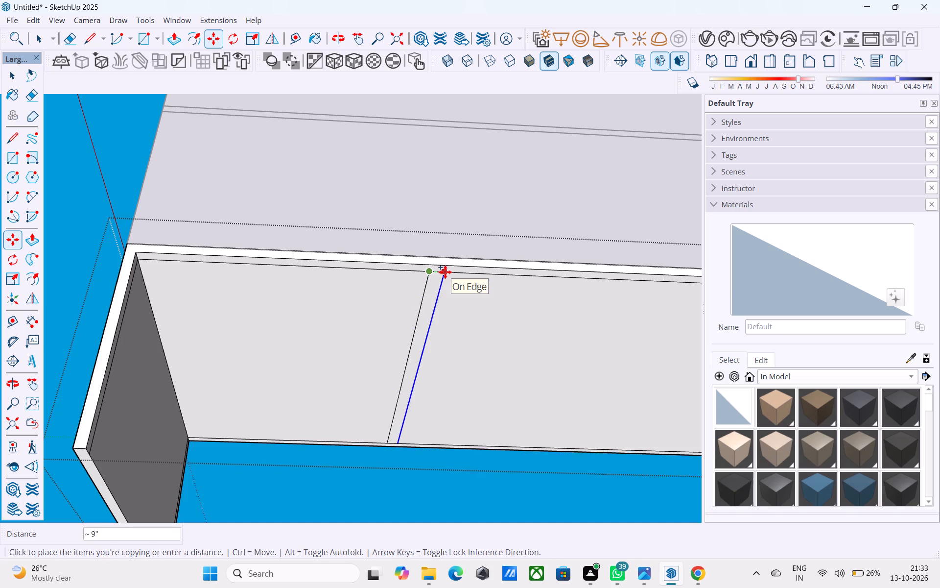
key(6)
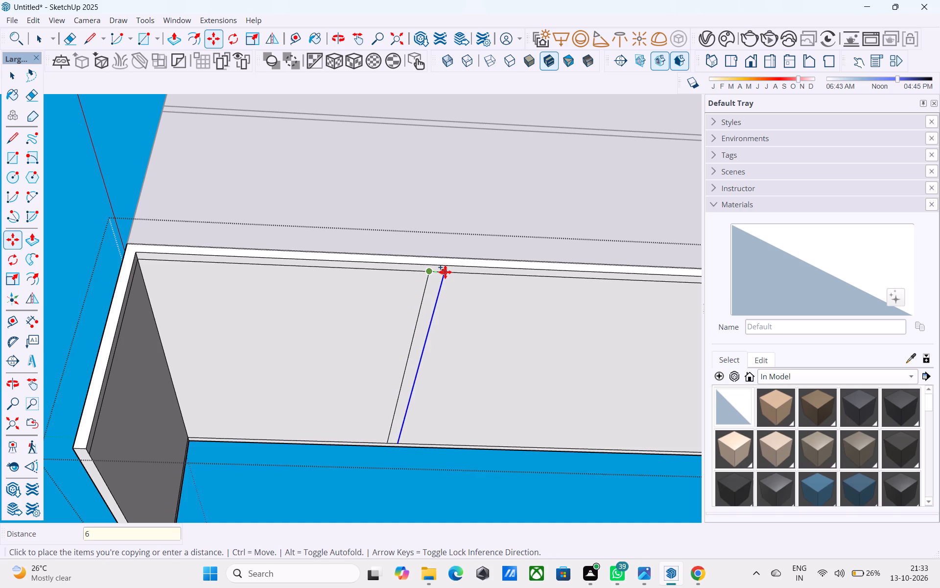
key(apostrophe)
key(Return)
text(6')
key(Return)
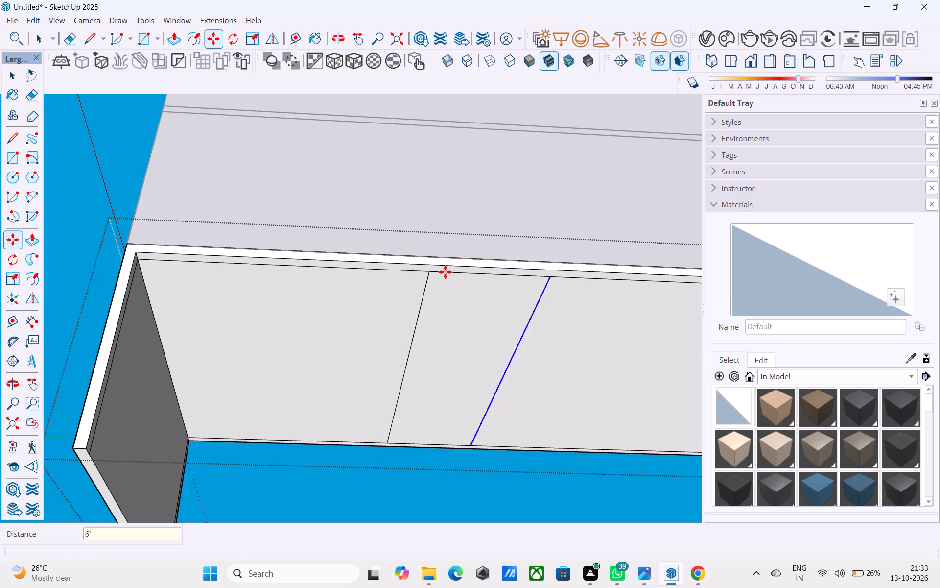
key(BackSpace)
text(6")
key(Return)
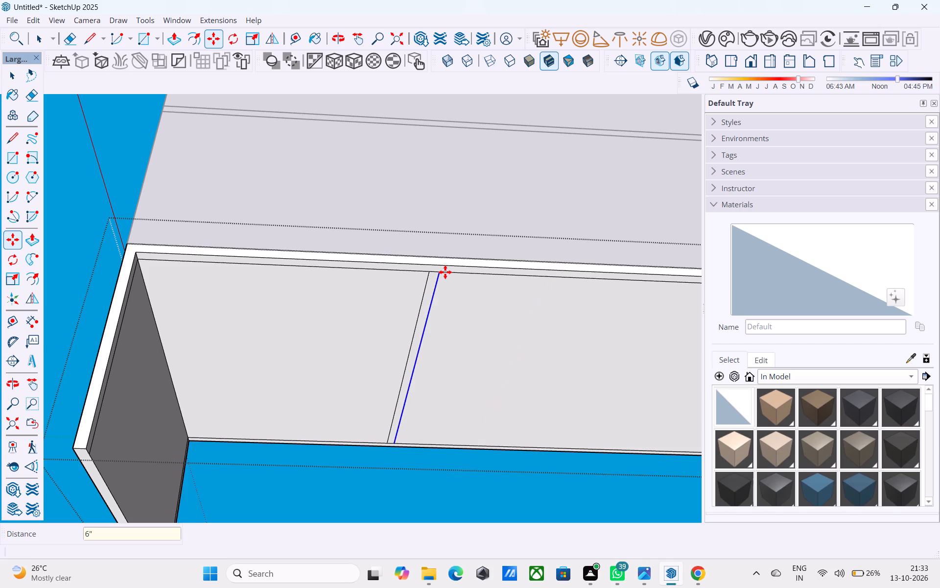
Push/Pull the 6" strip across the slab's underside 10' downward as the first partition wall.
key(space)
scroll(443, 276, up, 4)
click(428, 293)
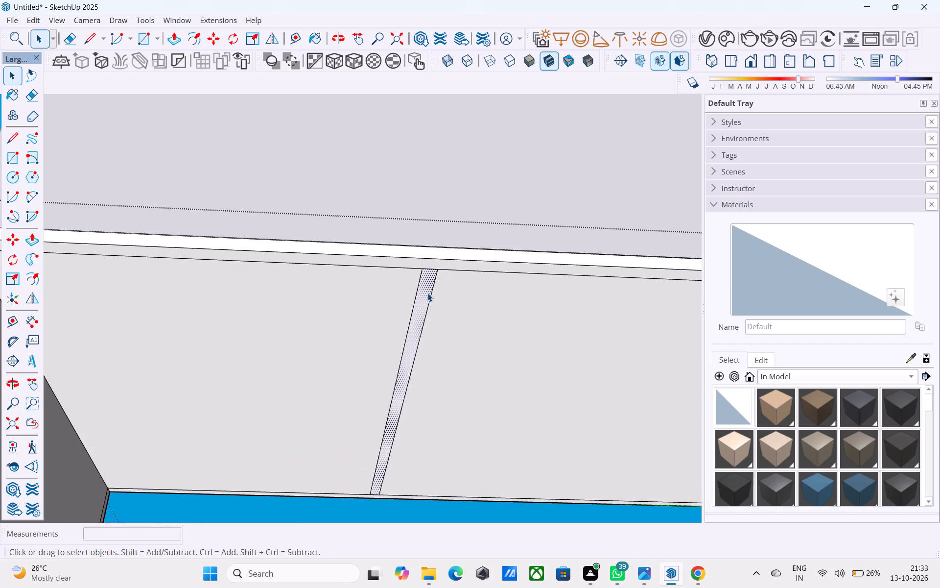
key(p)
click(427, 293)
text(10)
key(apostrophe)
key(Return)
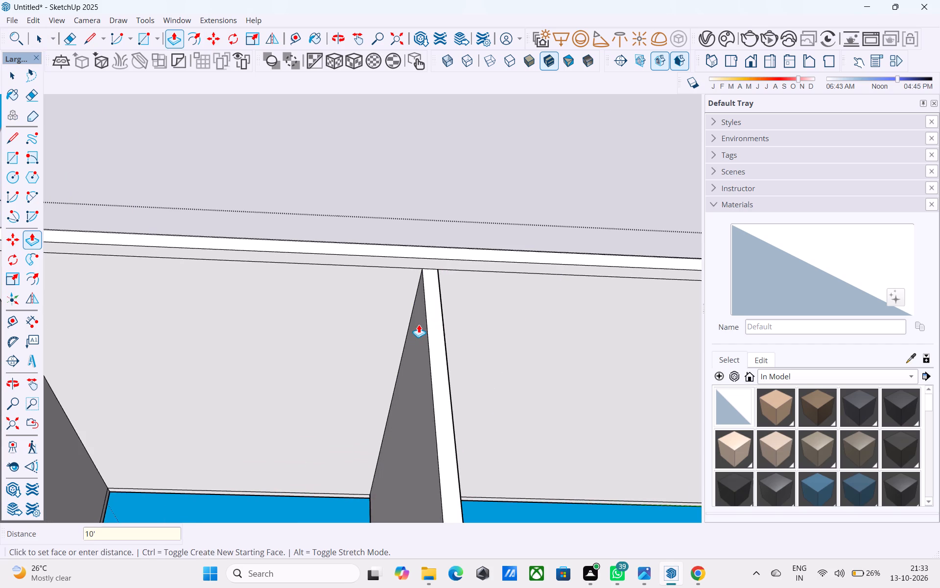
Copy the first partition's top edge on its far side 24' along the slab's underside.
scroll(419, 324, down, 12)
key(space)
middle_drag(402, 331, 378, 327)
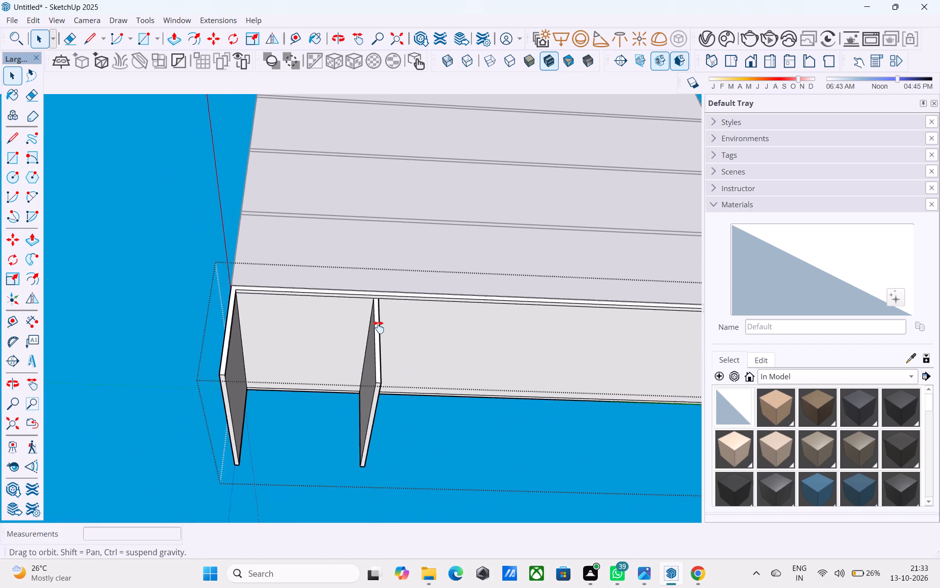
middle_drag(378, 327, 339, 326)
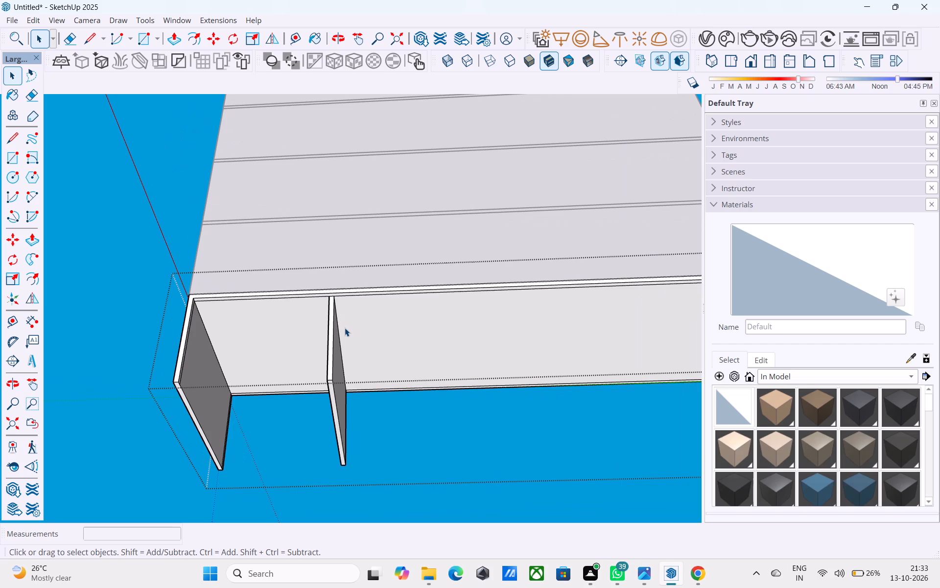
middle_drag(345, 328, 335, 347)
scroll(318, 352, up, 5)
click(342, 322)
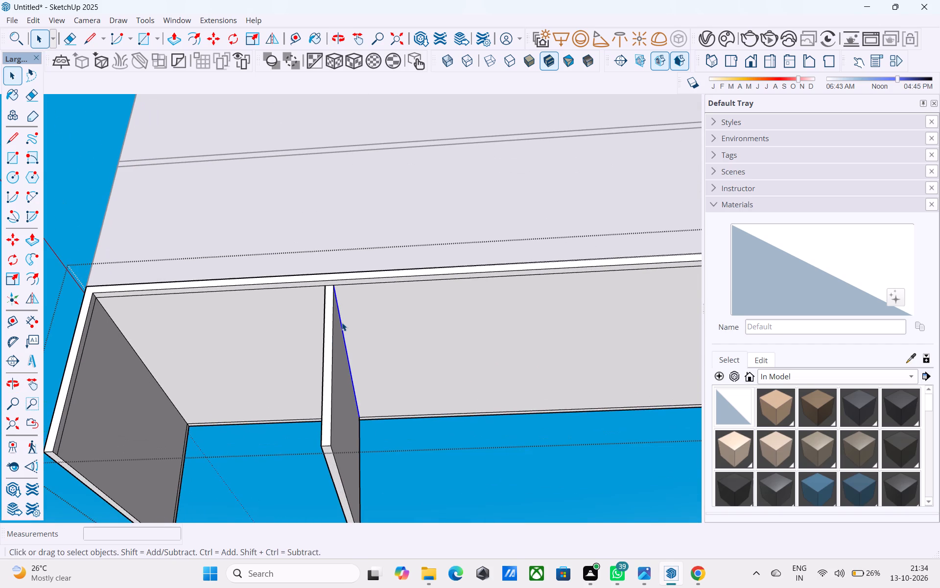
key(m)
click(333, 287)
scroll(447, 290, down, 6)
middle_drag(502, 297, 356, 302)
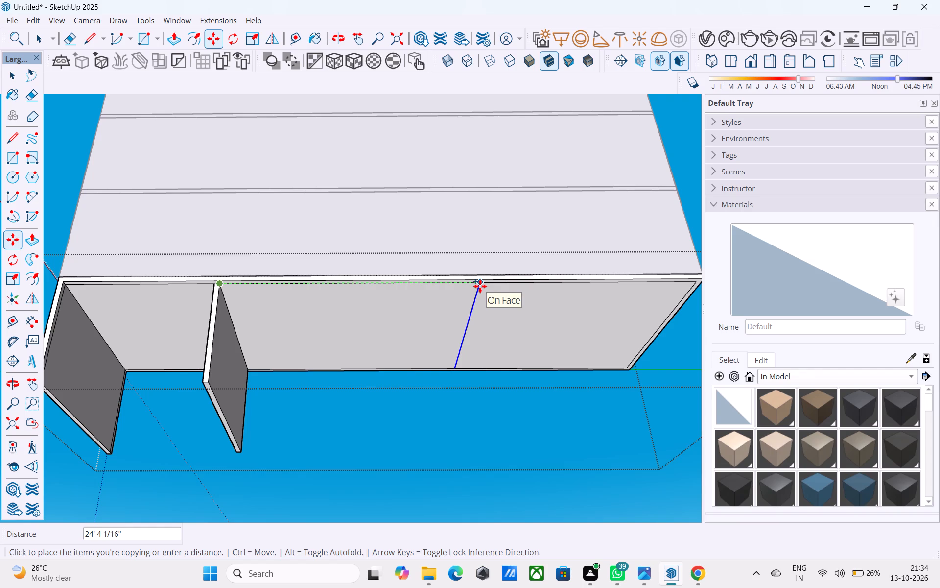
text(24')
key(Return)
Copy the new cross line 6" further along the slab to outline the second partition strip.
scroll(473, 299, up, 6)
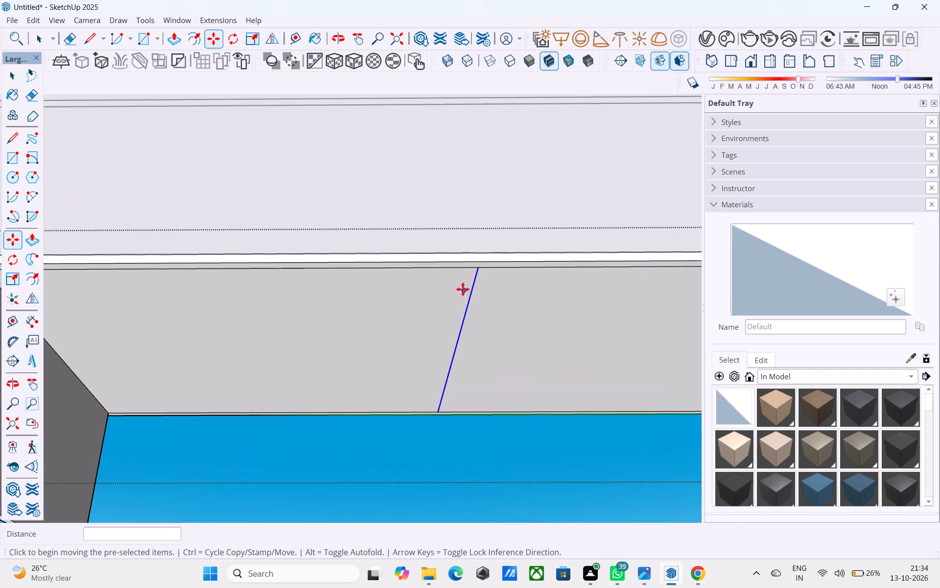
click(477, 270)
key(m)
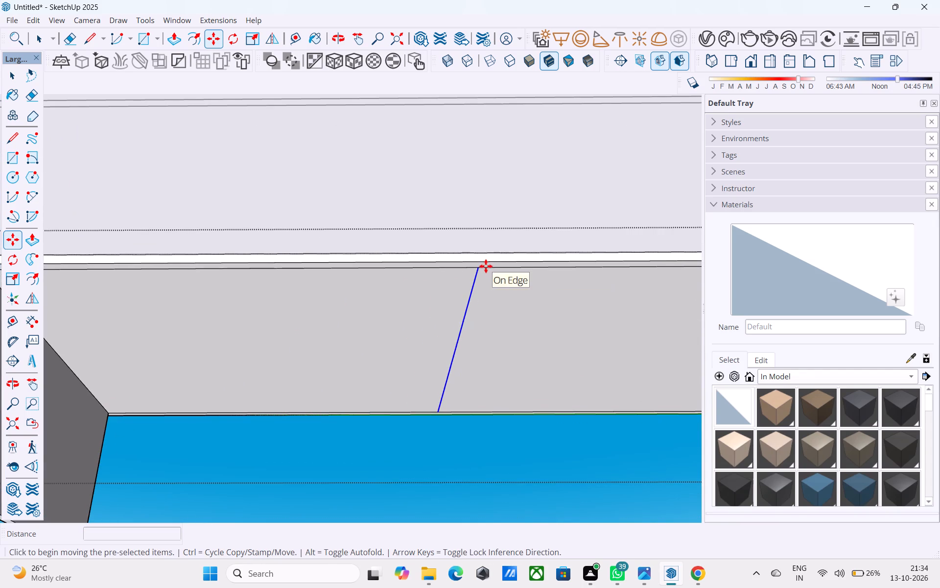
click(480, 269)
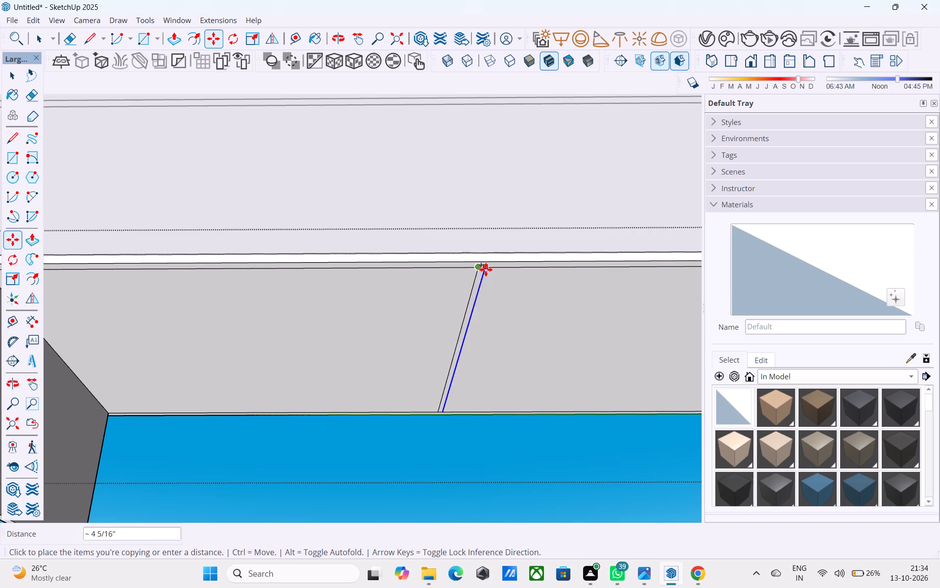
text(6")
key(Return)
key(space)
Copy the inner offset edge at the slab's open short end slightly inward to outline an end-wall strip.
scroll(332, 347, down, 10)
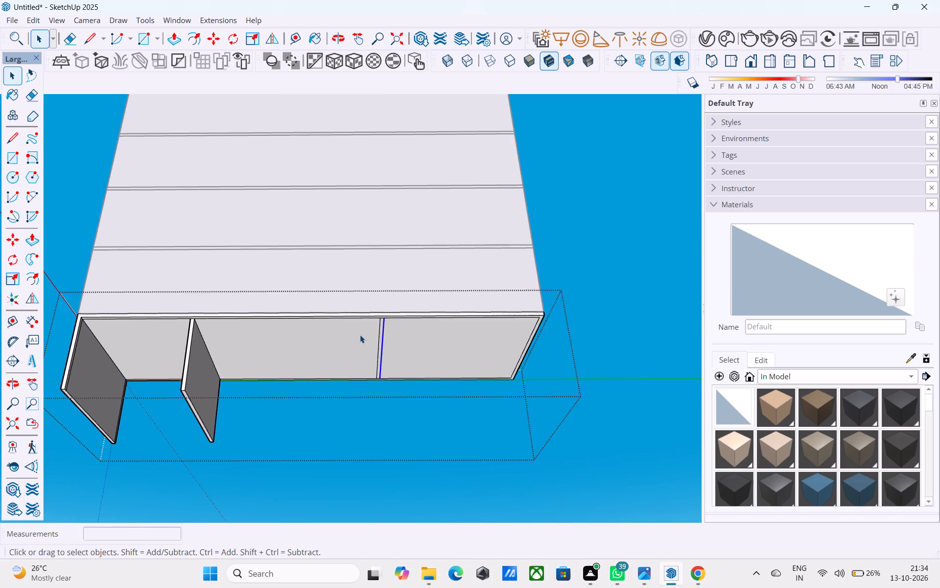
scroll(601, 329, up, 8)
click(493, 320)
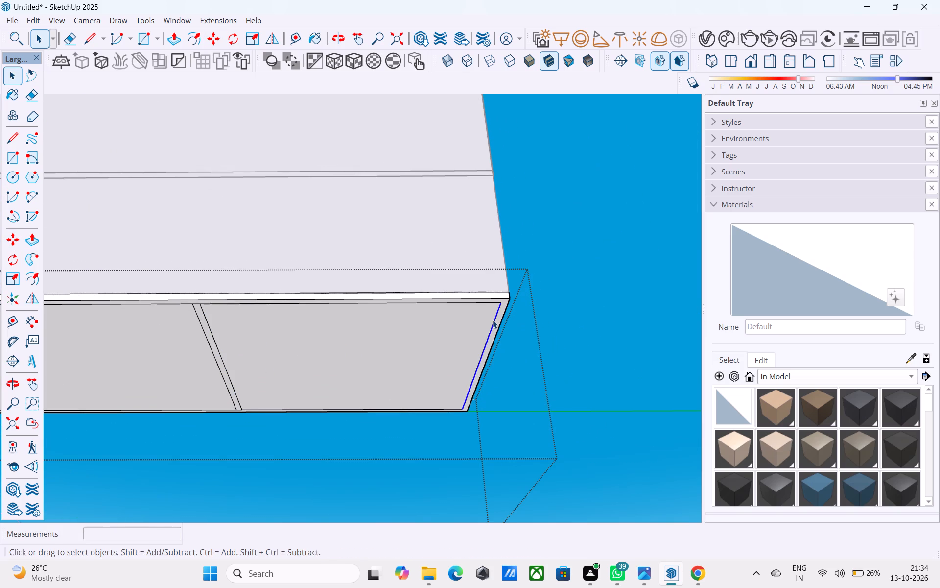
key(m)
click(499, 307)
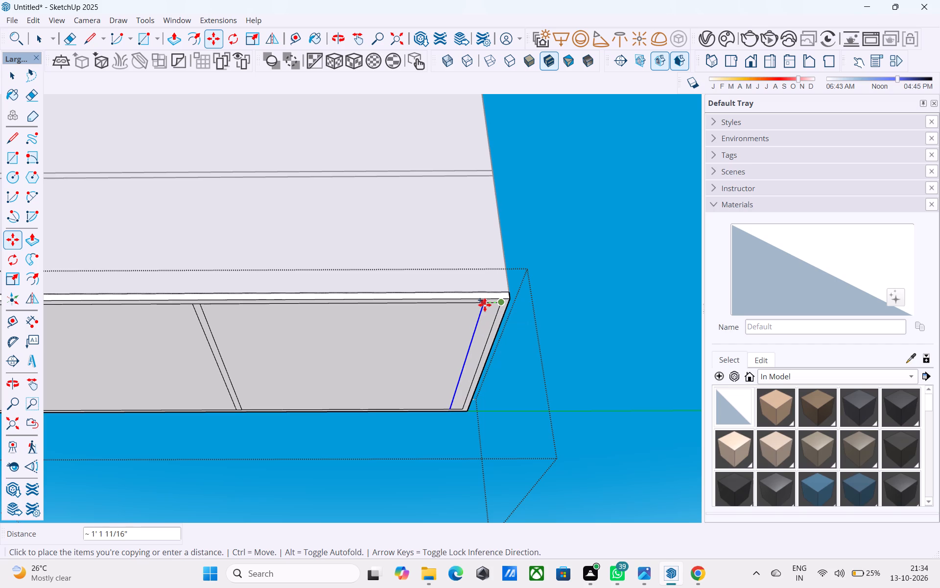
click(491, 304)
Push/Pull the narrow strip beside the open short end 10' downward as the other end wall.
key(space)
scroll(491, 314, up, 4)
click(493, 315)
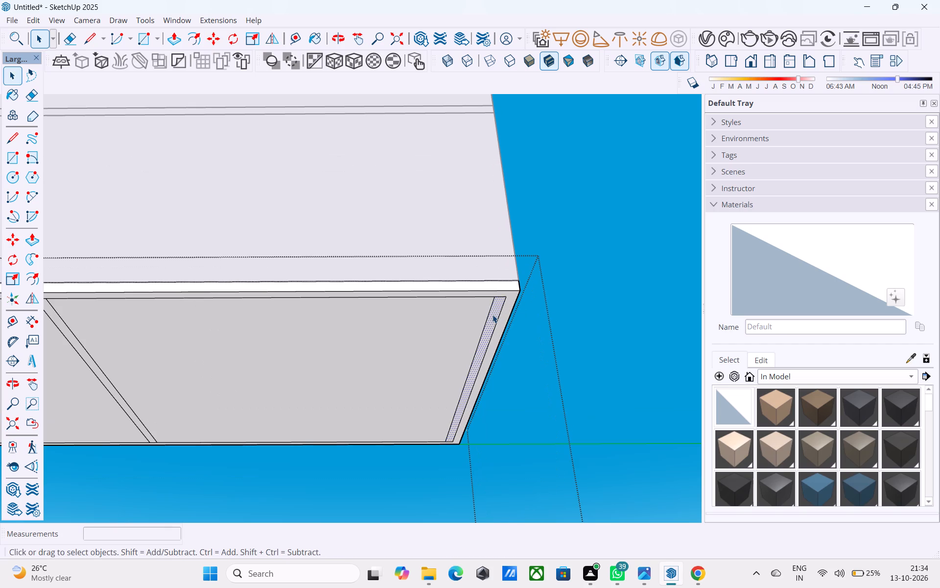
key(p)
click(493, 315)
text(10')
key(Return)
Repeat the 10' Push/Pull on the remaining 6" strip as the second partition wall.
scroll(505, 345, down, 2)
shift+middle_drag(294, 332, 527, 299)
scroll(382, 305, up, 4)
double_click(355, 297)
Draw a floor rectangle across the first bay between diagonally opposite bottom corners of the end wall and first partition.
scroll(365, 300, down, 10)
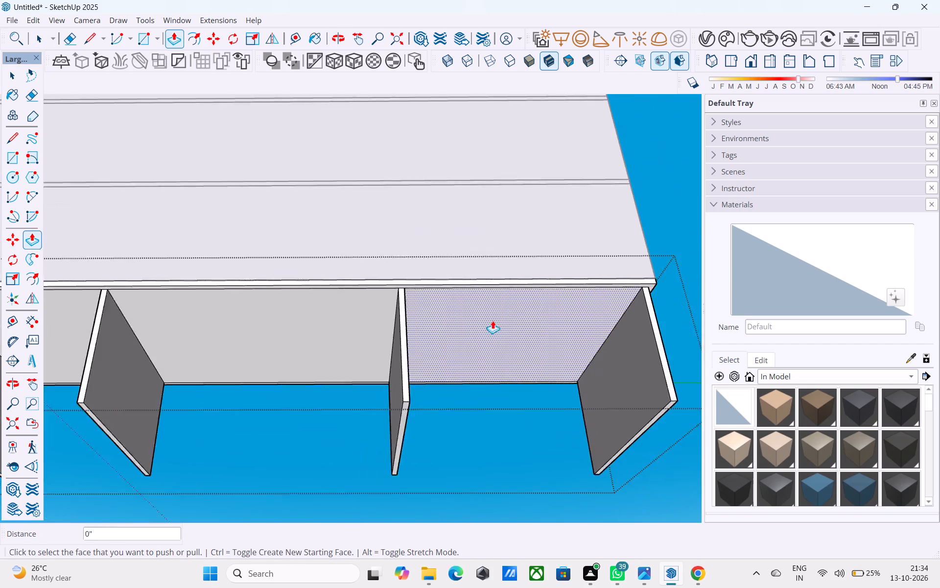
middle_drag(333, 303, 619, 363)
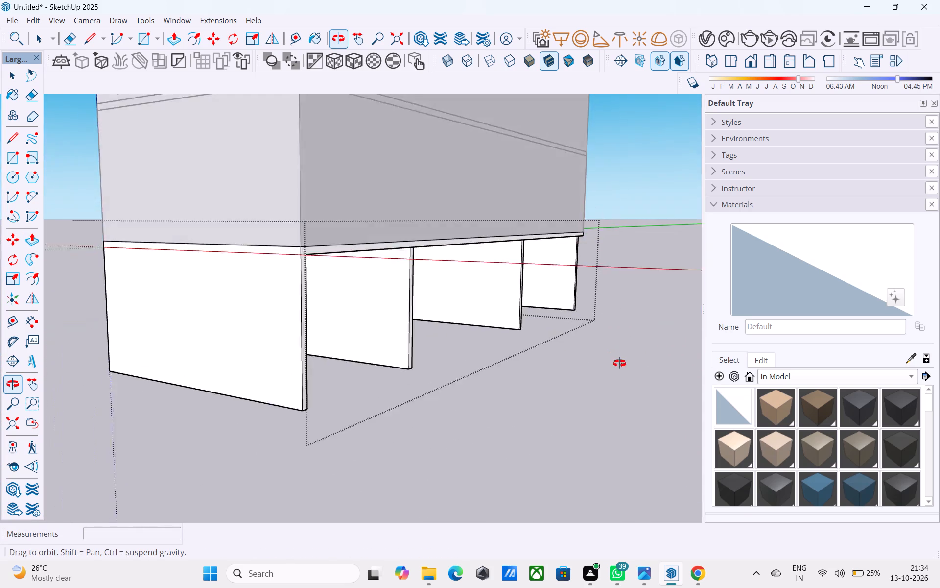
middle_drag(619, 363, 429, 357)
scroll(354, 342, up, 1)
middle_drag(357, 340, 394, 347)
scroll(387, 298, up, 14)
key(r)
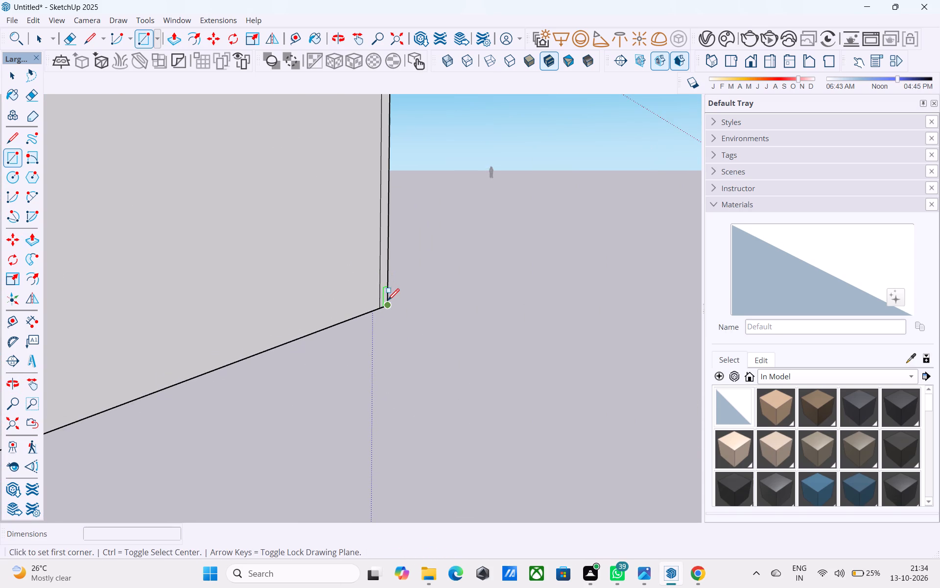
click(388, 301)
scroll(388, 298, down, 11)
middle_drag(436, 322, 588, 360)
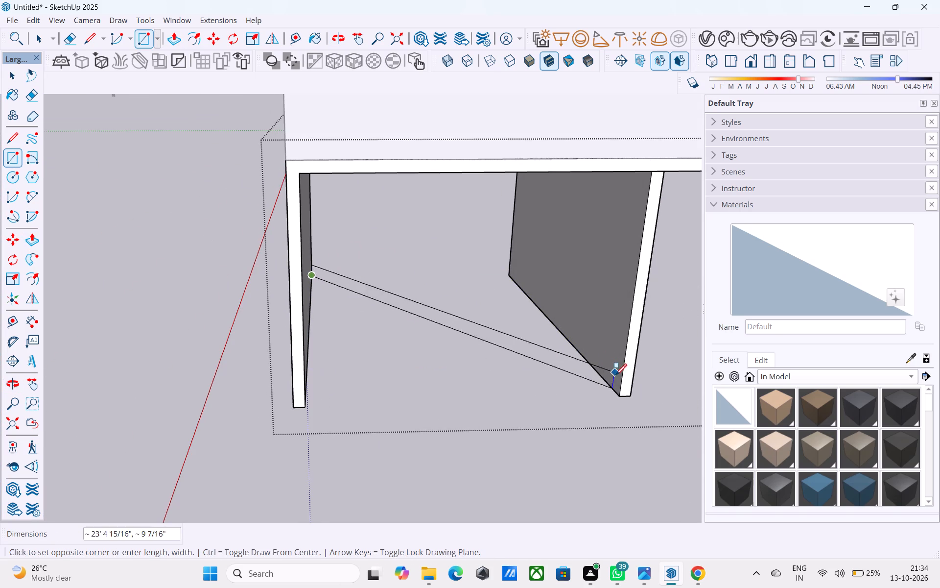
click(621, 396)
Draw a narrow rectangle along the first bay's bottom edge, from the end wall's corner to the first partition's corner.
middle_drag(634, 387, 458, 381)
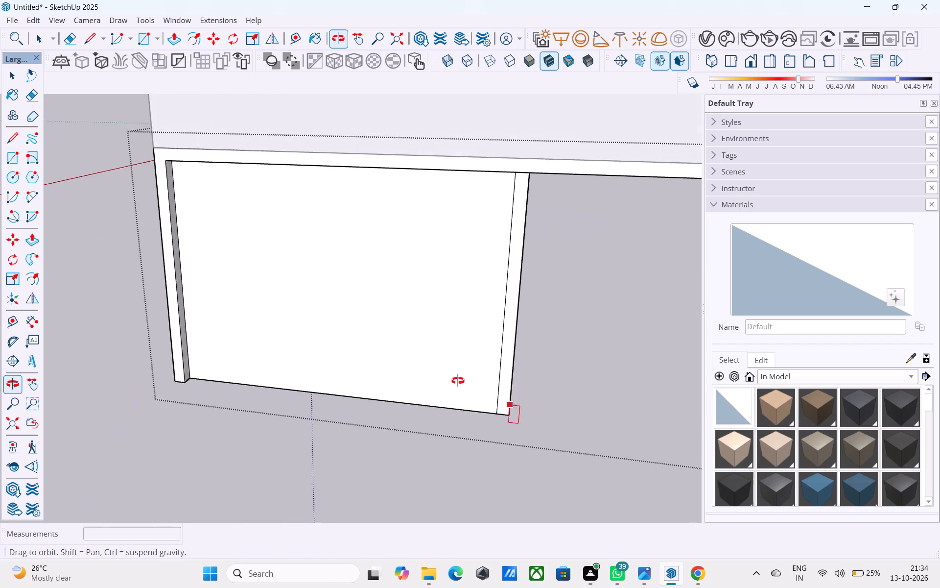
middle_drag(458, 381, 299, 383)
scroll(181, 368, up, 4)
click(164, 324)
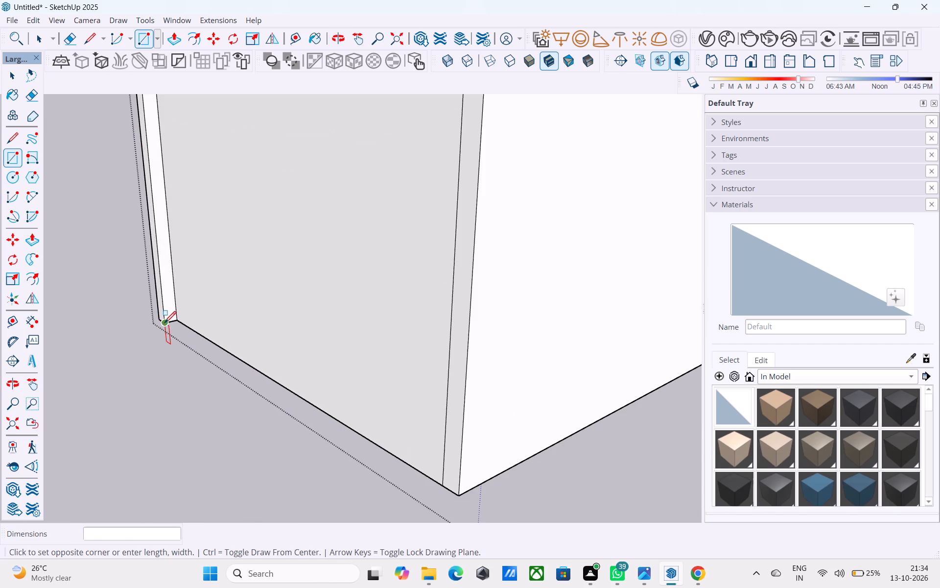
click(459, 492)
Draw a floor rectangle across the middle bay from the first partition's bottom corner to the second partition's opposite bottom corner.
middle_drag(386, 438, 111, 400)
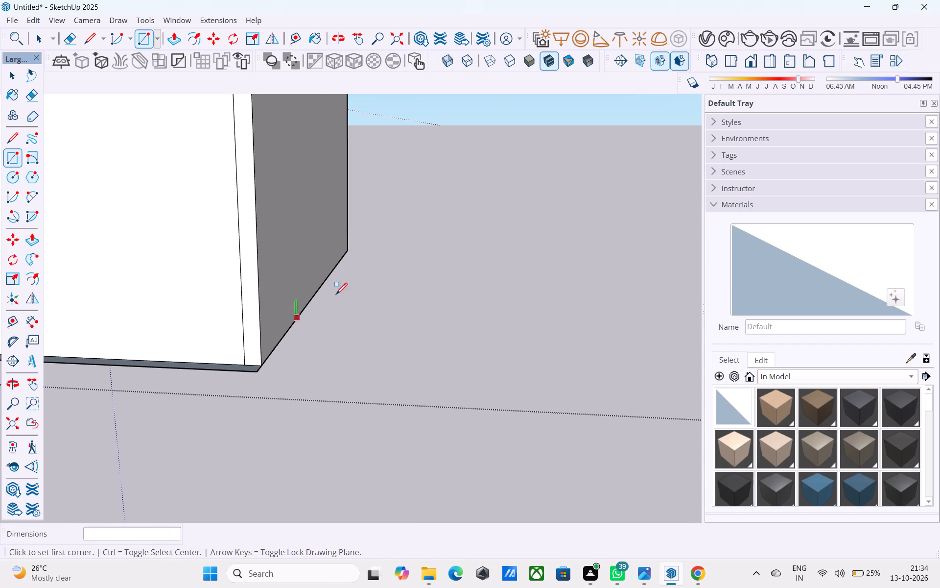
click(257, 374)
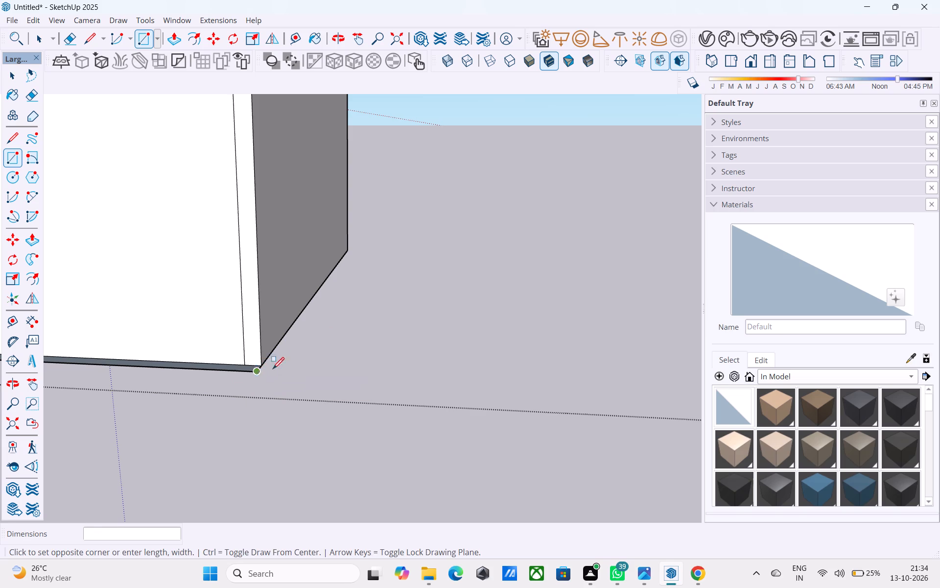
scroll(338, 337, down, 2)
shift+middle_drag(338, 337, 94, 360)
scroll(96, 355, down, 11)
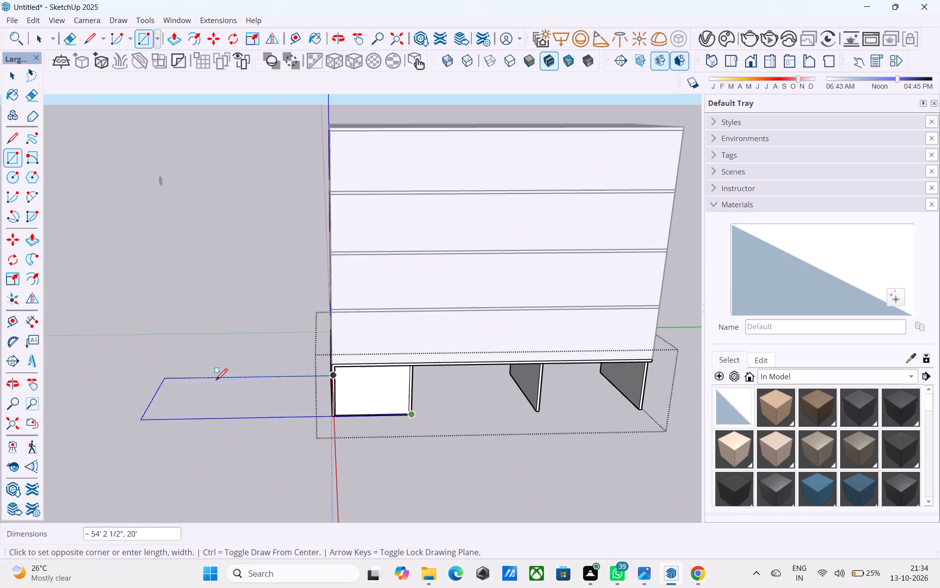
middle_drag(490, 372, 297, 323)
scroll(297, 323, up, 8)
middle_drag(306, 325, 308, 326)
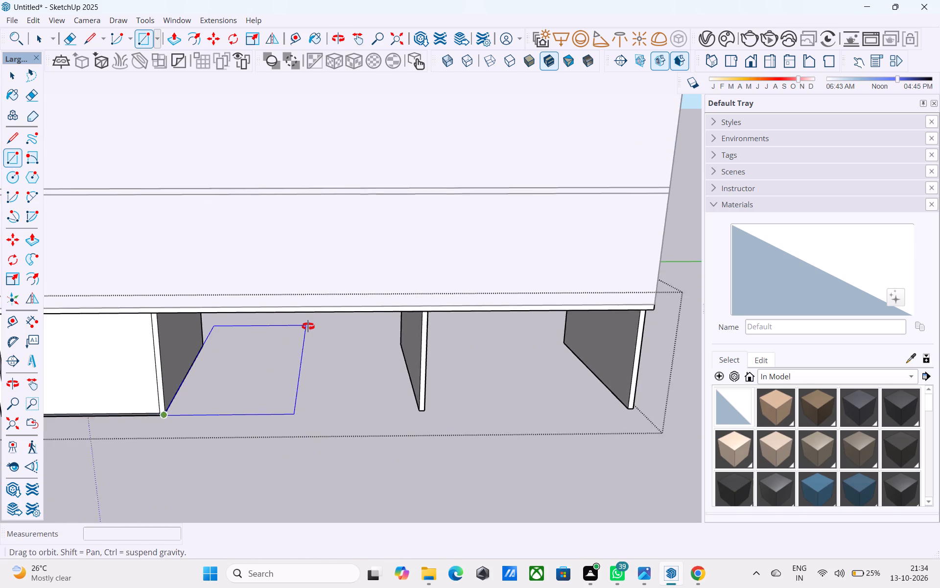
middle_drag(308, 326, 333, 305)
scroll(378, 351, up, 6)
click(405, 344)
Draw a floor rectangle across the third bay from the second partition's bottom corner to the far end wall's opposite bottom corner.
scroll(405, 344, down, 5)
middle_drag(426, 350, 195, 315)
click(300, 376)
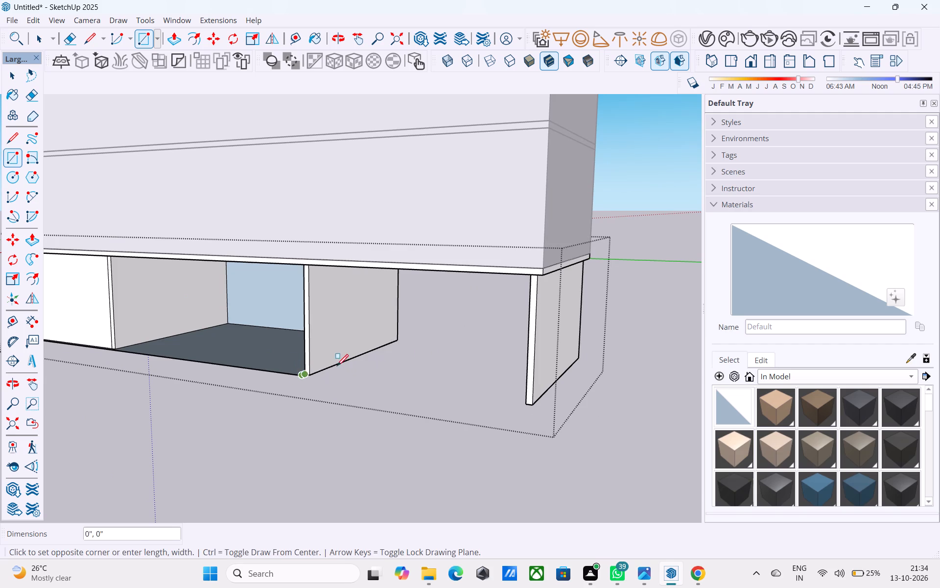
middle_drag(465, 352, 517, 348)
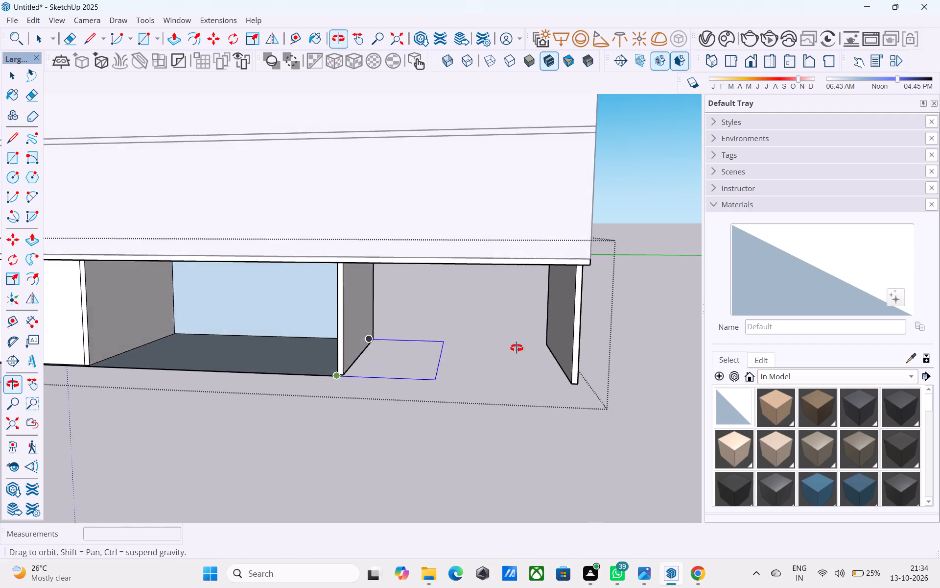
middle_drag(517, 348, 541, 348)
scroll(541, 348, up, 4)
click(533, 337)
scroll(533, 337, down, 5)
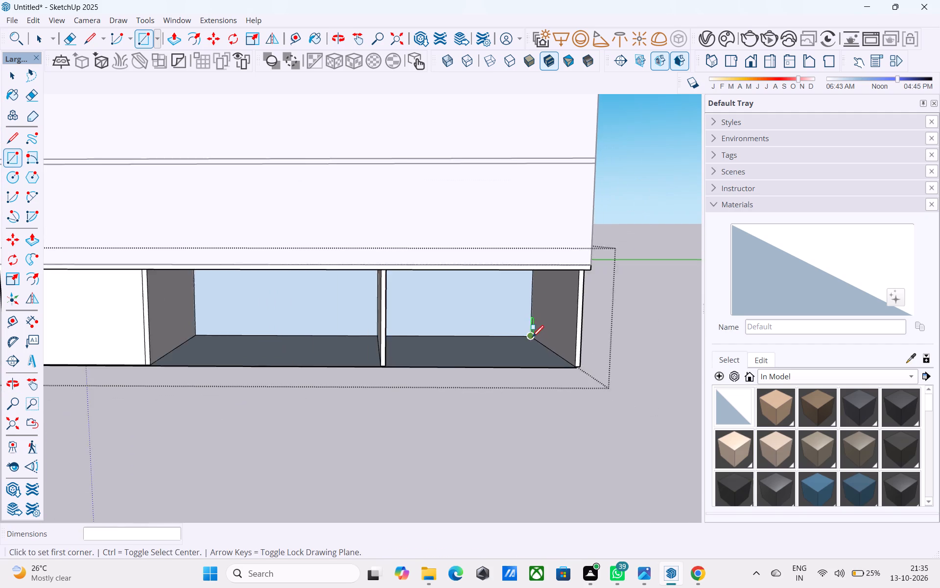
Draw a 14' wide wall rectangle over the first bay's open rear, from the end wall's top corner to the first partition's bottom.
middle_drag(532, 338, 54, 323)
middle_drag(566, 338, 566, 338)
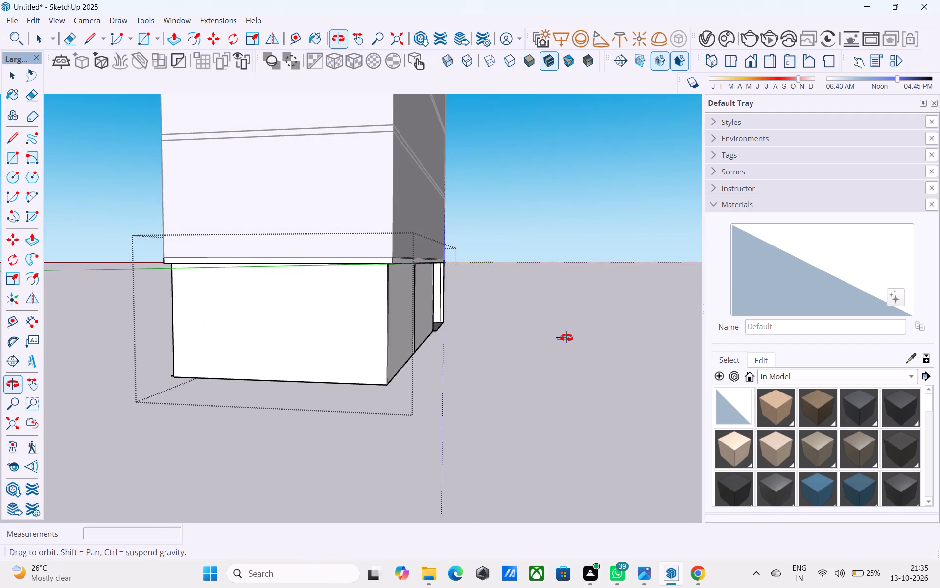
middle_drag(566, 338, 399, 428)
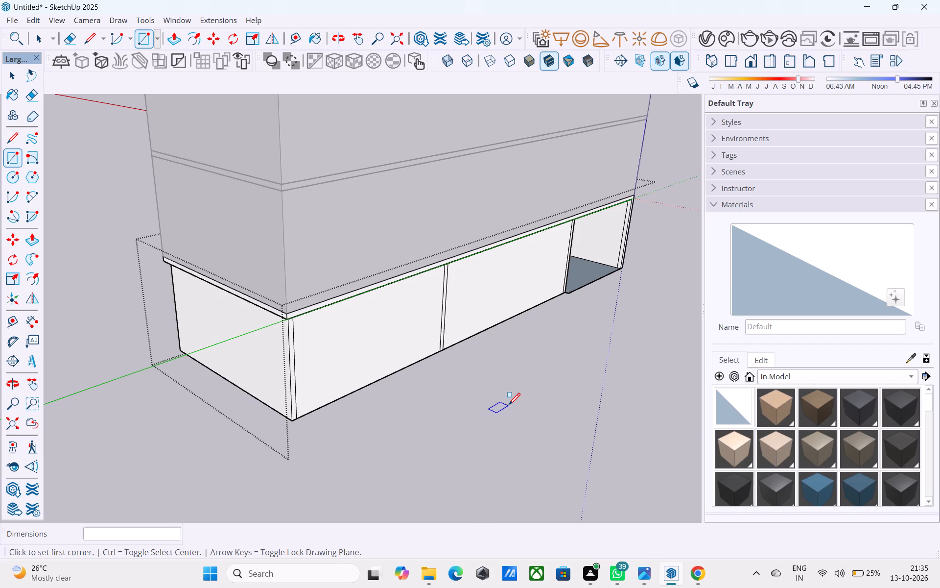
middle_drag(509, 406, 200, 402)
scroll(416, 309, up, 7)
middle_drag(365, 237, 361, 309)
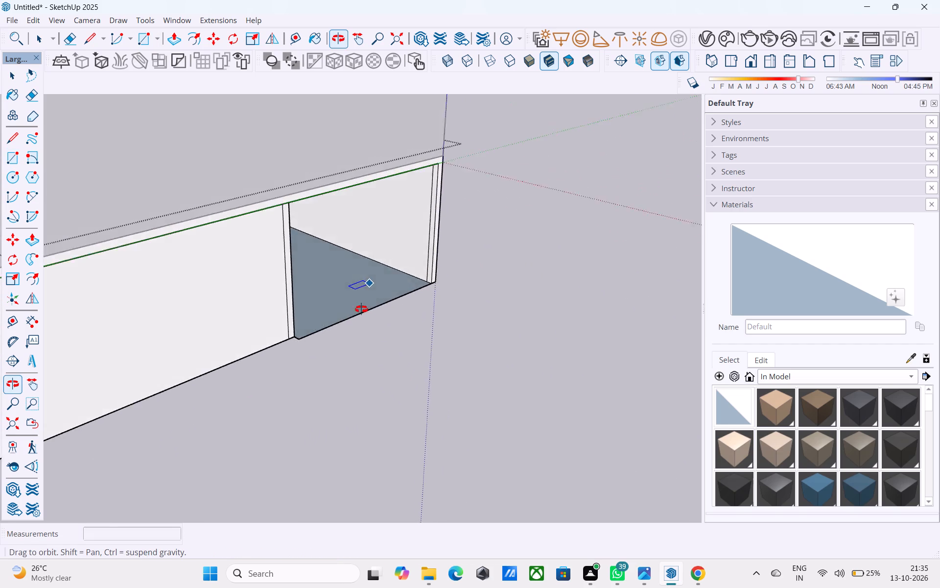
middle_drag(361, 309, 74, 348)
shift+middle_drag(352, 282, 254, 196)
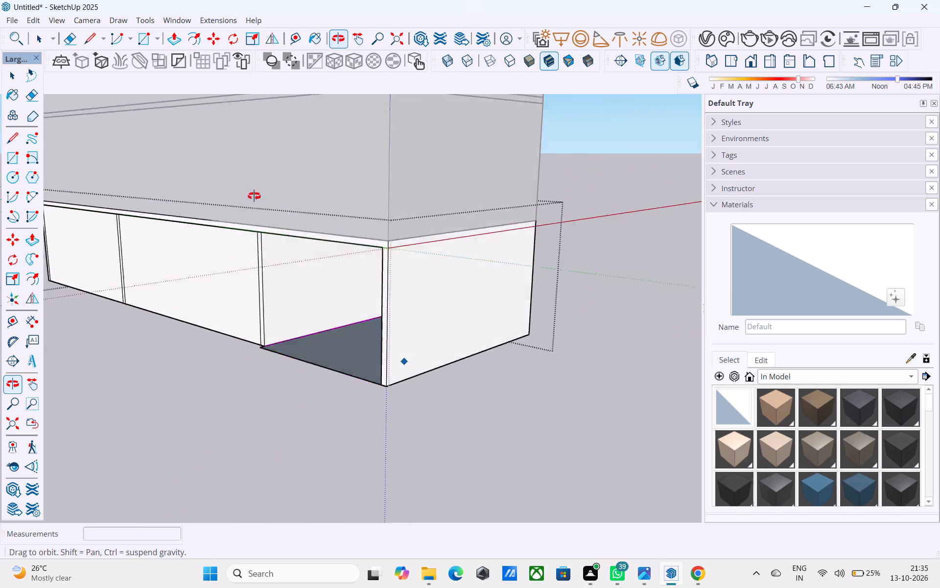
shift+middle_drag(254, 196, 263, 166)
scroll(451, 310, up, 4)
middle_drag(393, 312, 268, 410)
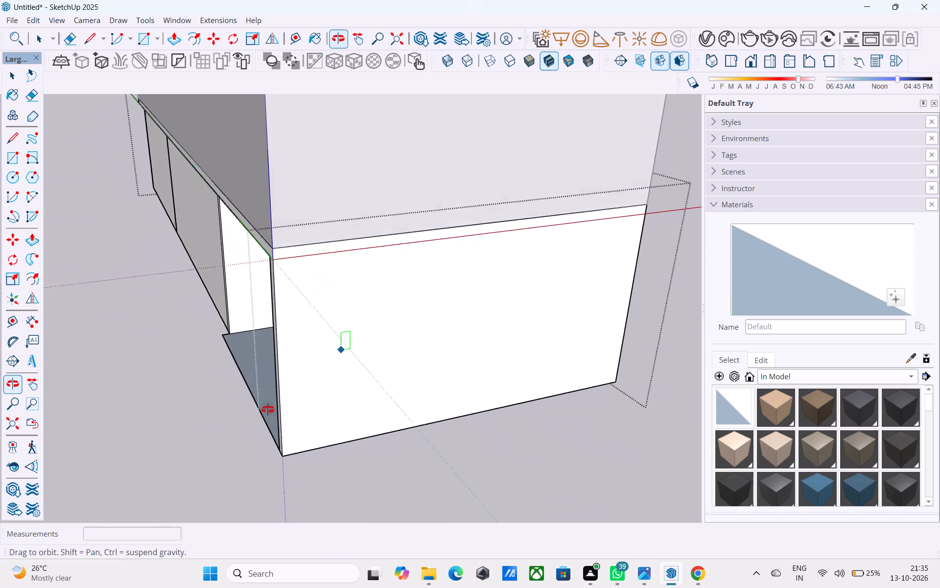
middle_drag(268, 410, 531, 402)
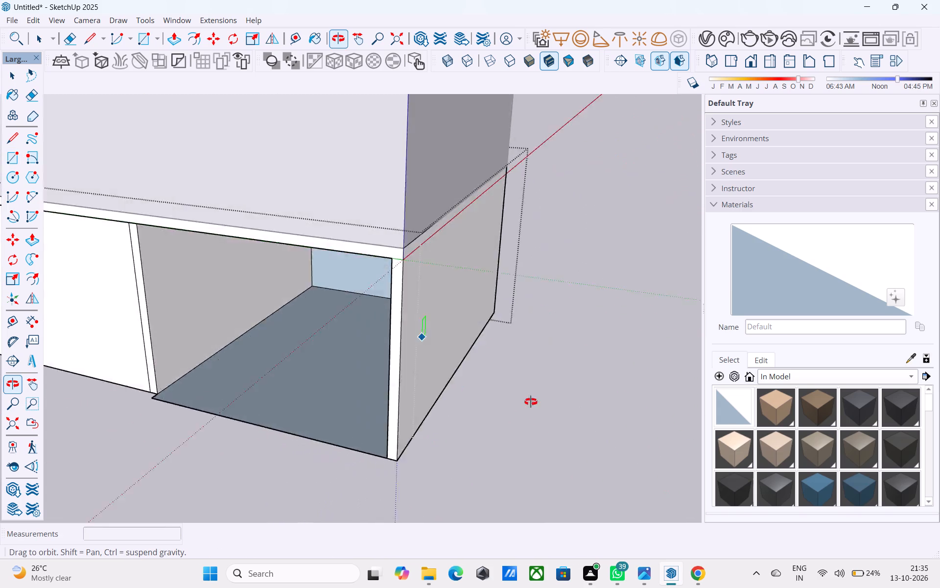
middle_drag(531, 402, 770, 395)
middle_drag(508, 354, 516, 206)
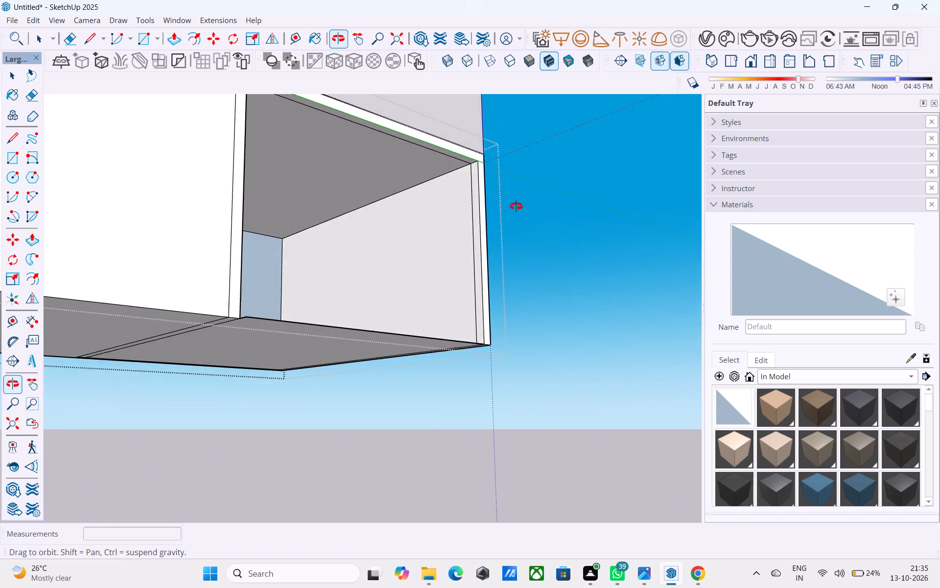
middle_drag(516, 206, 645, 298)
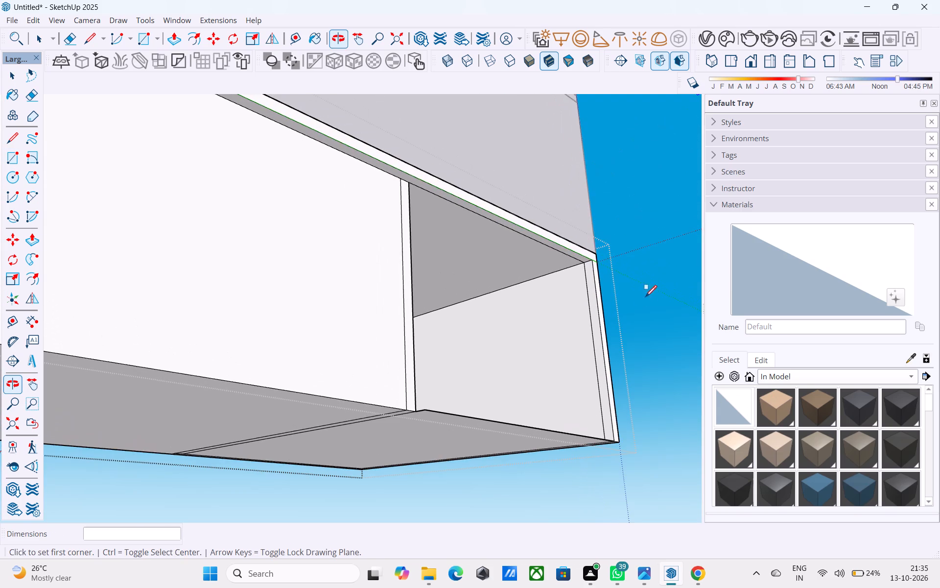
scroll(610, 280, up, 3)
click(580, 267)
scroll(468, 365, down, 2)
middle_drag(450, 374, 500, 278)
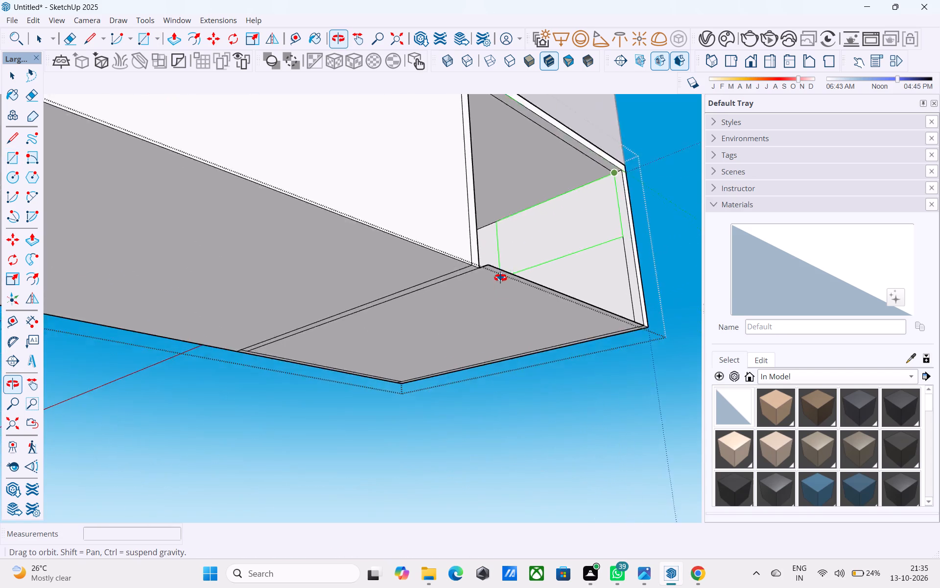
middle_drag(500, 278, 418, 418)
shift+middle_drag(350, 501, 362, 426)
scroll(360, 426, up, 3)
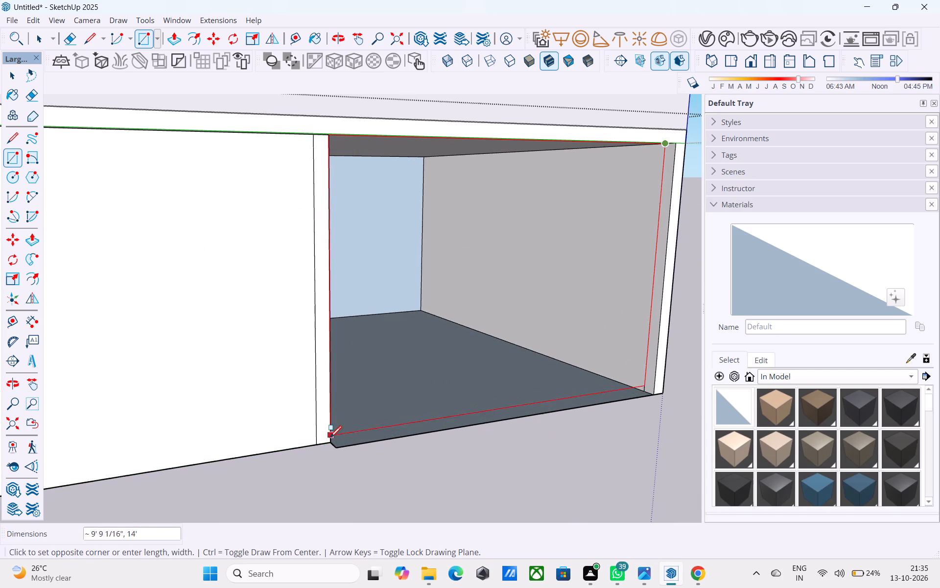
click(331, 440)
Erase the short stray edges at the first partition's bottom rear corner.
key(e)
drag(341, 447, 341, 452)
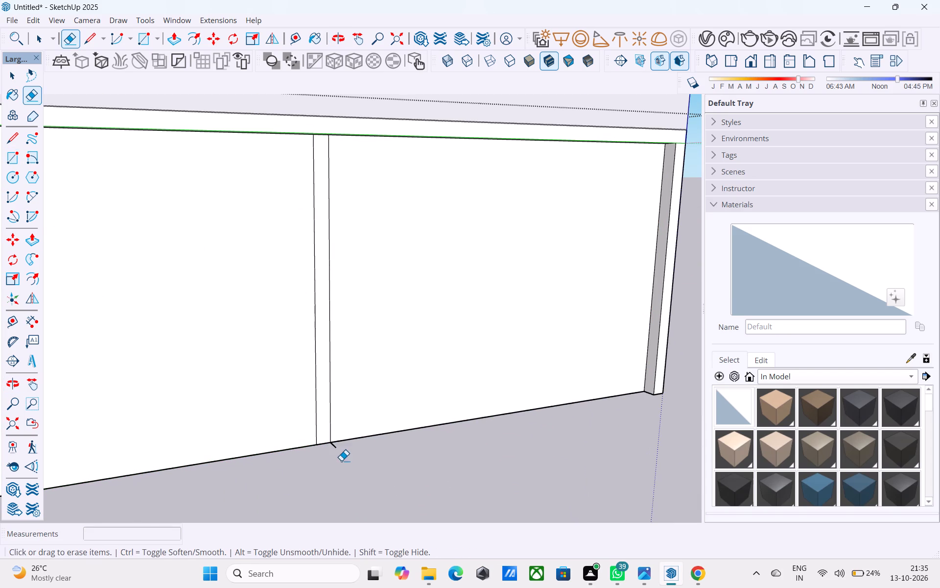
click(339, 447)
scroll(640, 417, down, 3)
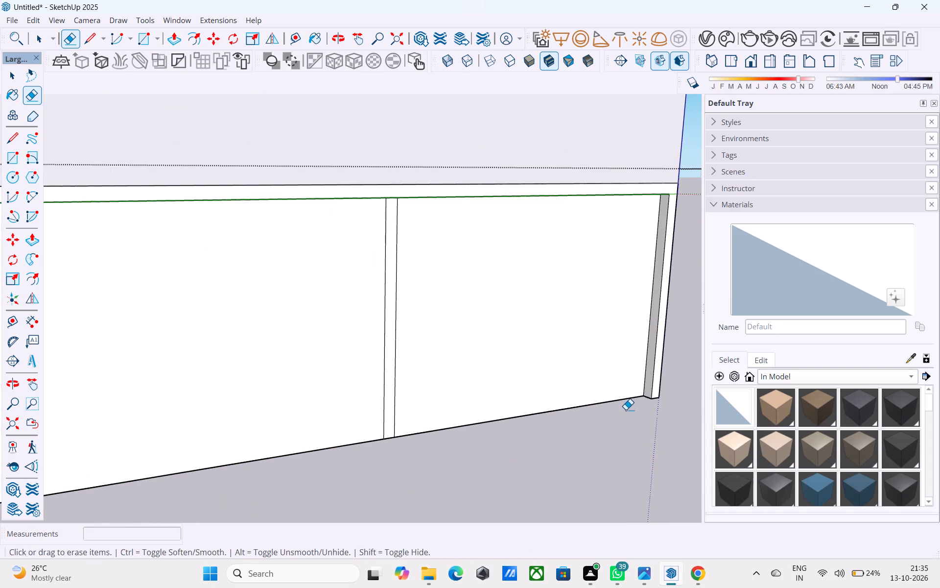
Delete the face closing the front of the first bay.
scroll(626, 407, down, 11)
middle_drag(567, 417, 532, 408)
scroll(513, 405, down, 2)
middle_drag(510, 407, 608, 398)
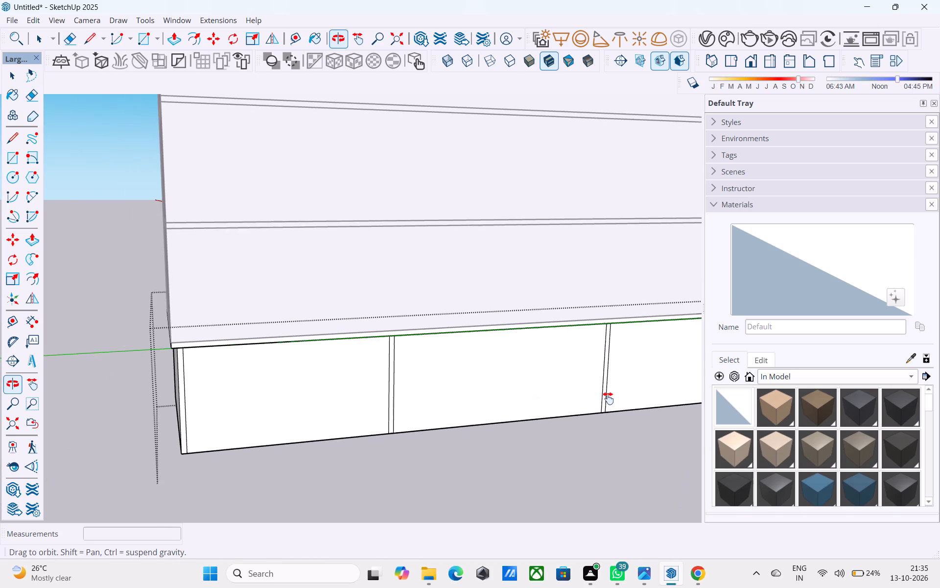
middle_drag(608, 398, 608, 397)
middle_drag(397, 398, 777, 404)
middle_drag(309, 407, 622, 390)
middle_drag(377, 376, 528, 385)
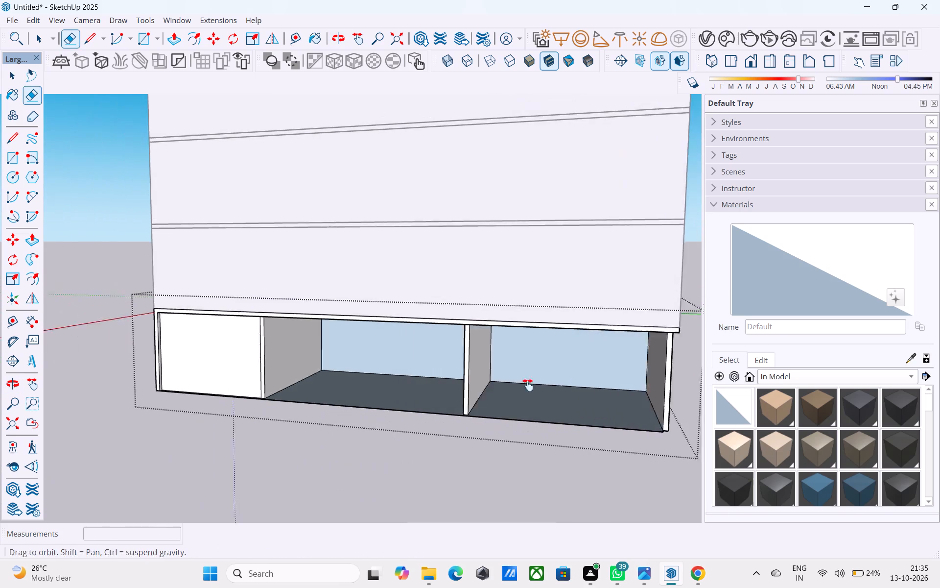
middle_drag(528, 385, 546, 385)
scroll(351, 373, up, 4)
key(space)
click(302, 366)
key(Delete)
Push/Pull the first bay's rear wall face 6" inward.
middle_drag(302, 366, 307, 363)
click(294, 347)
key(p)
click(294, 347)
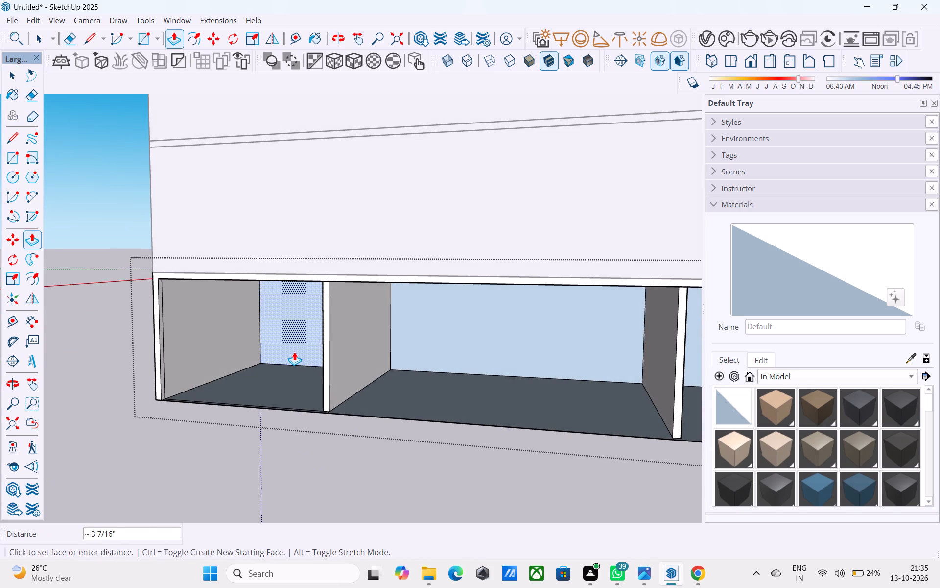
key(6)
key(shift+quotedbl)
key(Return)
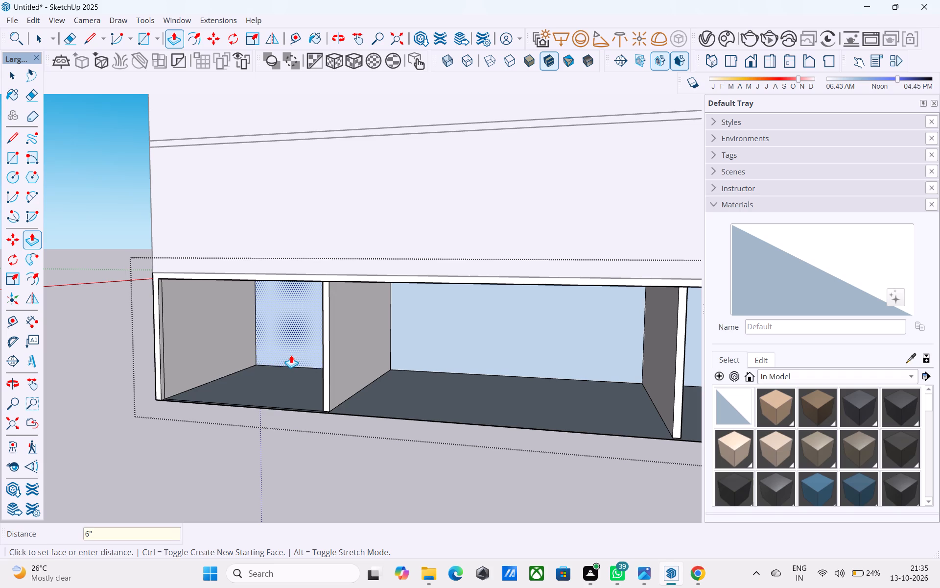
Repeat the 6" Push/Pull on the rear wall faces of the middle and third bays.
key(space)
key(p)
double_click(437, 330)
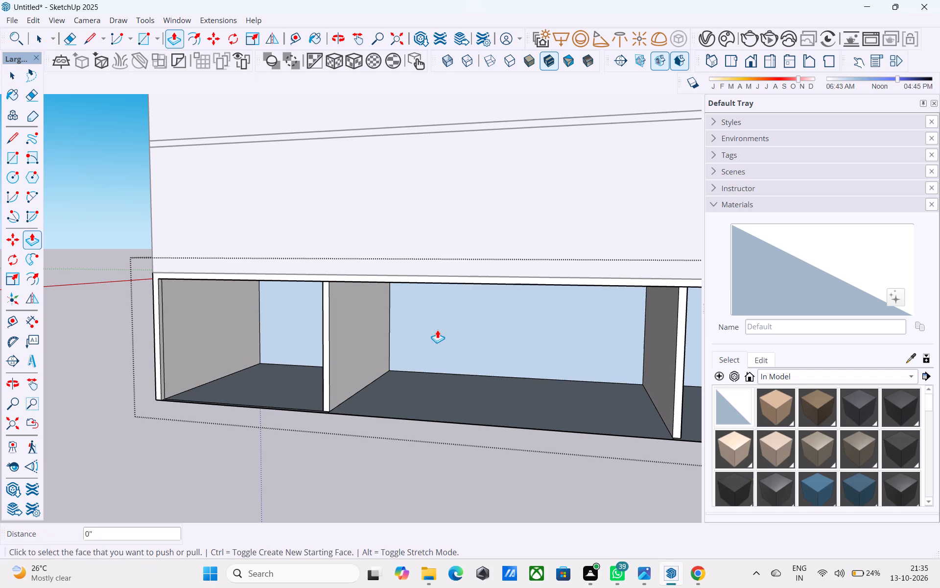
scroll(456, 340, down, 1)
shift+middle_drag(460, 343, 164, 348)
double_click(408, 345)
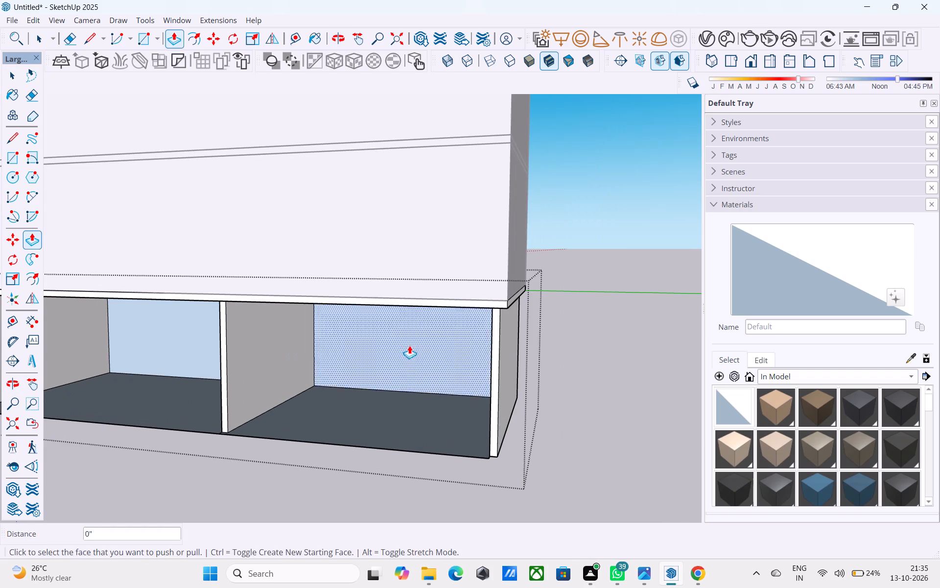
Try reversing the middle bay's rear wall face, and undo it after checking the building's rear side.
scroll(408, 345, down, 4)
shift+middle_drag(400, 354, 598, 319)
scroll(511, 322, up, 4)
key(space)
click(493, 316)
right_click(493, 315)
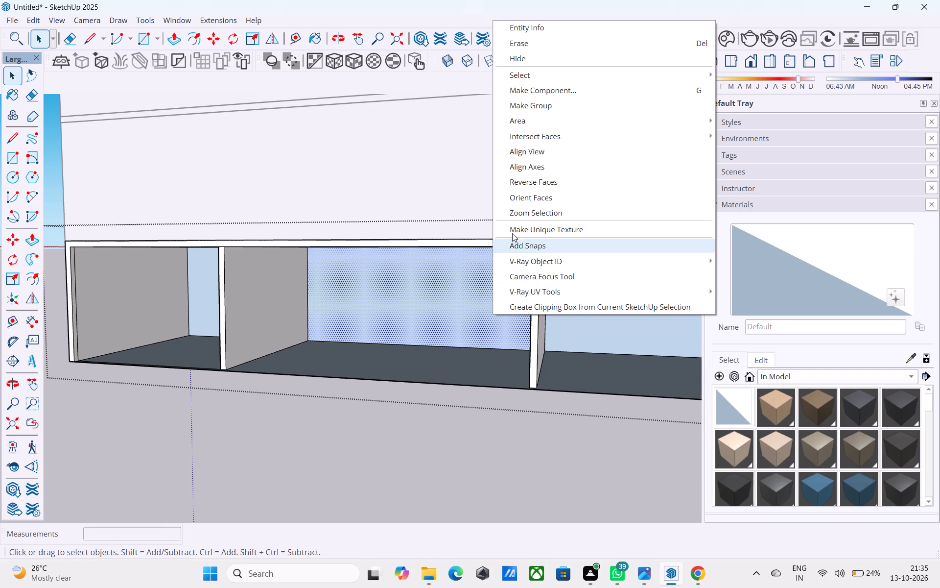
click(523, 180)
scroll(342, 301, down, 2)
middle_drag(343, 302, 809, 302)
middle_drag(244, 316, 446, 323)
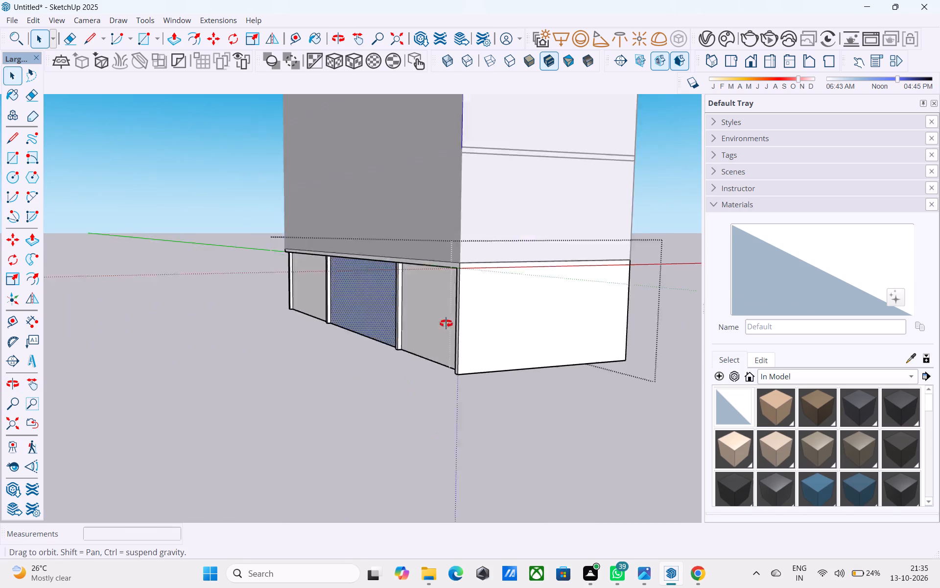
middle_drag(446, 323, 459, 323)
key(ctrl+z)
Pull the middle bay's recessed outer rear face out 6", flush with the partition ends.
key(space)
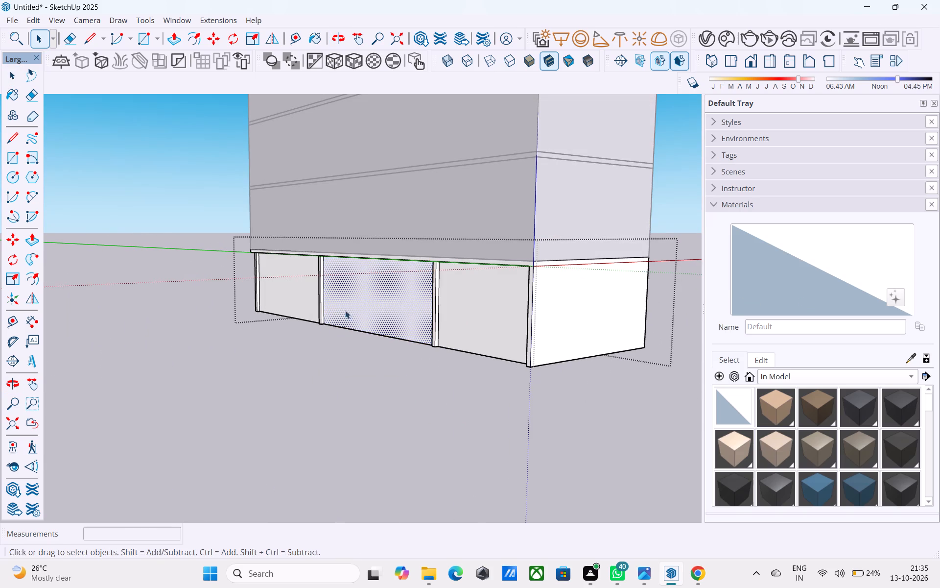
scroll(357, 303, up, 8)
click(366, 295)
key(p)
click(366, 295)
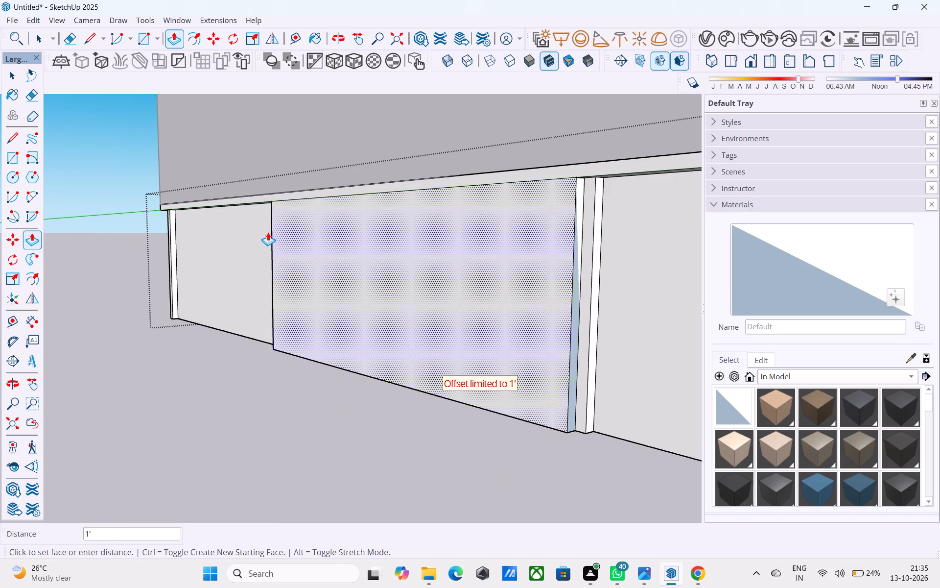
scroll(600, 208, up, 4)
click(582, 203)
scroll(586, 202, down, 6)
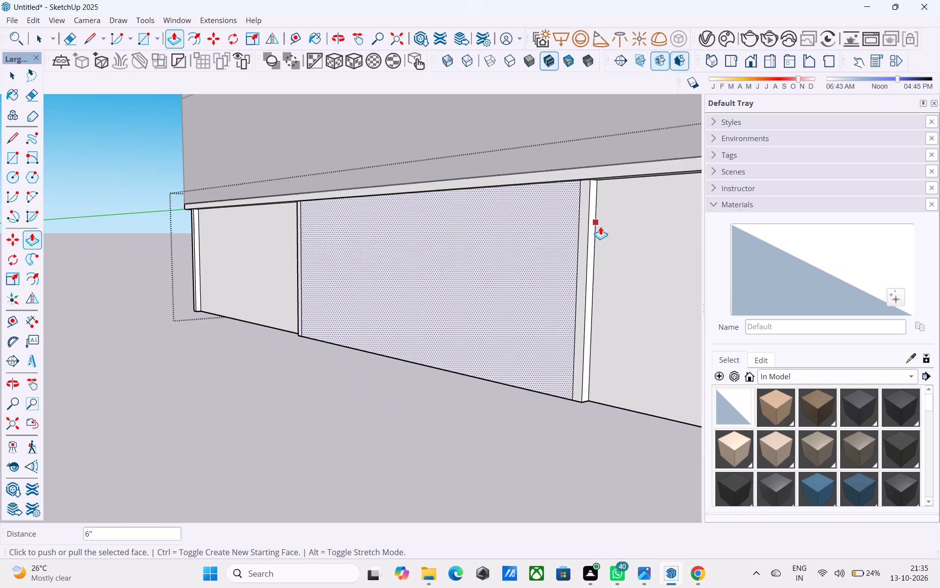
Repeat the 6" outward Push/Pull on the recessed outer rear faces of the first and third bays.
key(space)
click(644, 233)
key(p)
double_click(644, 233)
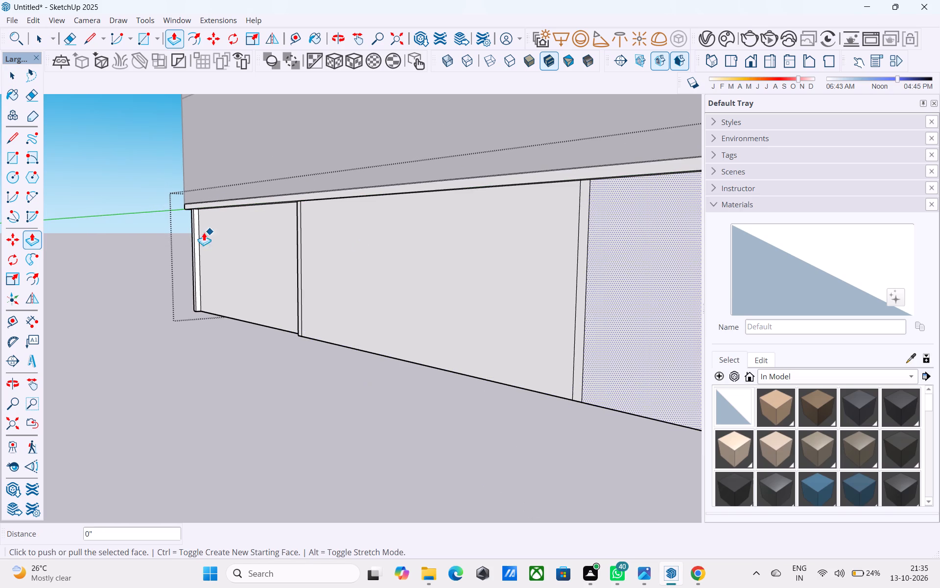
key(space)
click(255, 247)
key(p)
double_click(255, 247)
key(space)
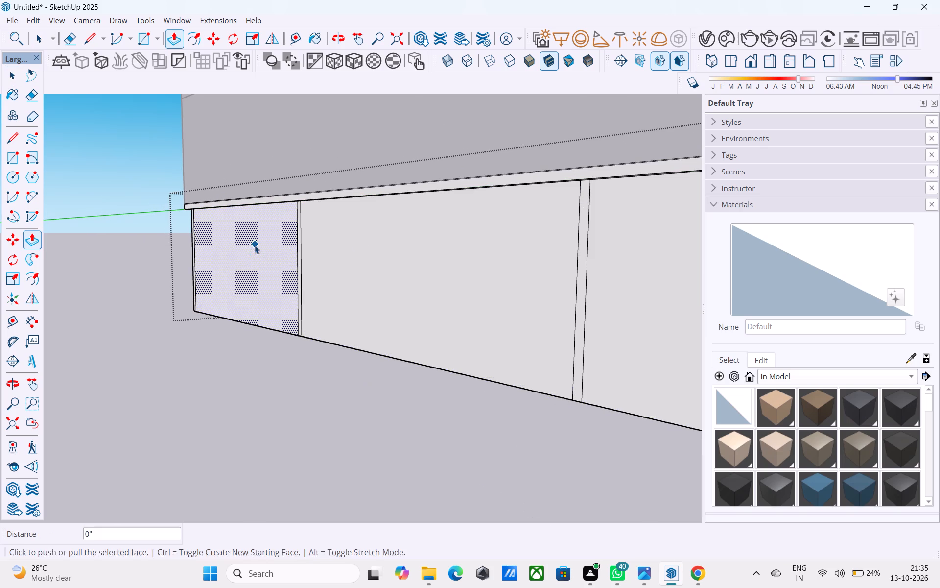
Reverse the first bay's floor face so its front side faces up.
scroll(255, 245, down, 6)
middle_drag(357, 266, 0, 275)
middle_drag(285, 264, 118, 277)
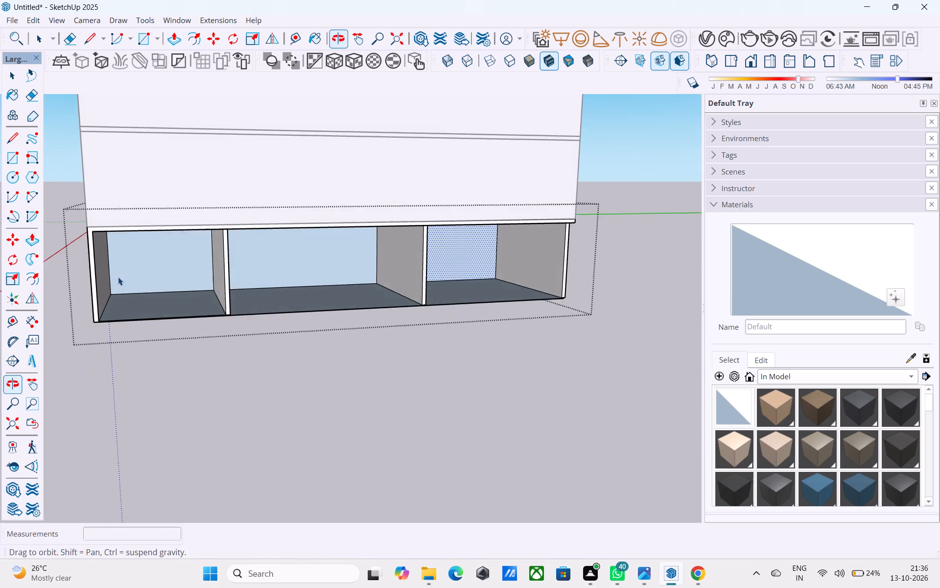
scroll(126, 294, up, 4)
middle_drag(140, 306, 153, 332)
click(155, 342)
right_click(155, 342)
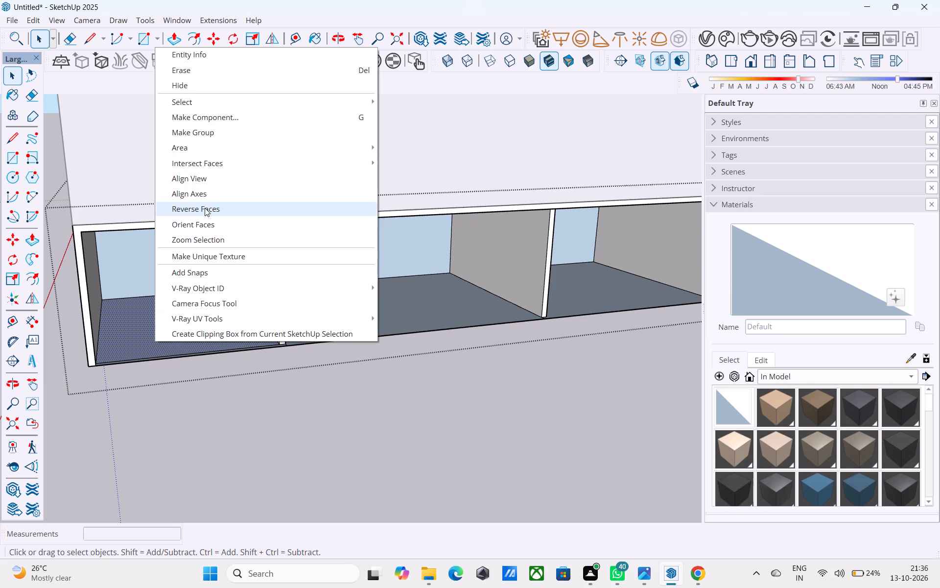
click(207, 205)
Reverse the floor faces of the middle and third bays in the same way.
click(392, 294)
right_click(392, 294)
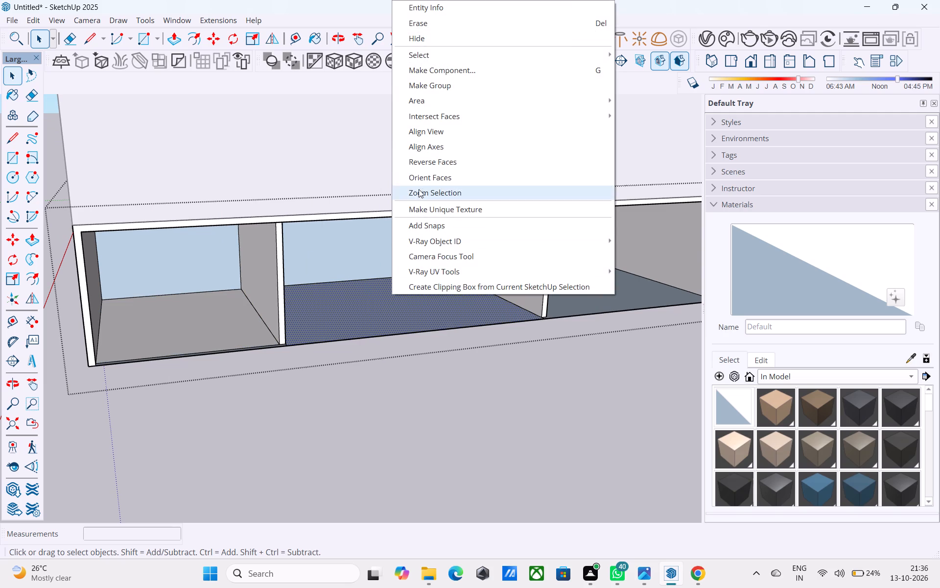
click(425, 166)
middle_drag(519, 226, 463, 212)
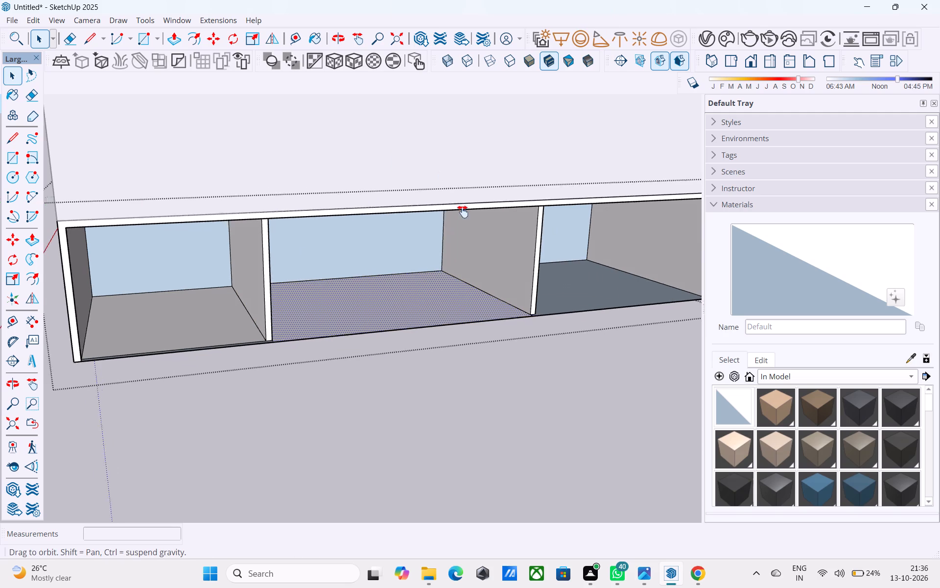
middle_drag(463, 212, 393, 199)
click(470, 250)
right_click(470, 250)
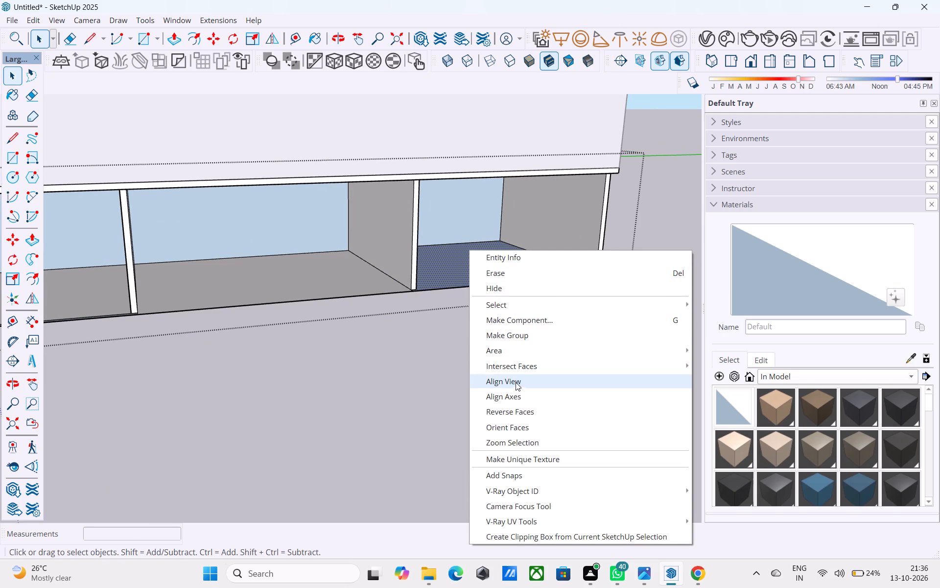
click(532, 419)
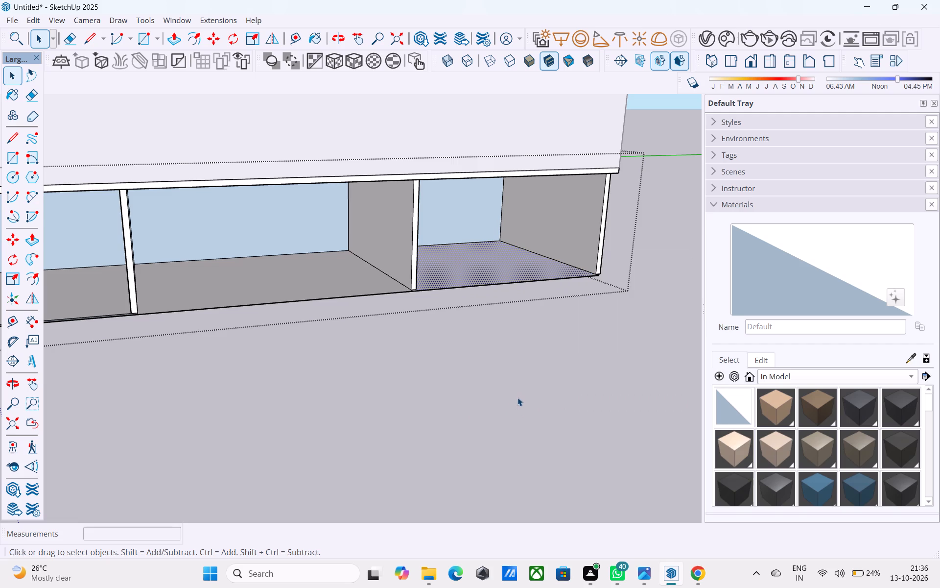
middle_drag(456, 343, 323, 341)
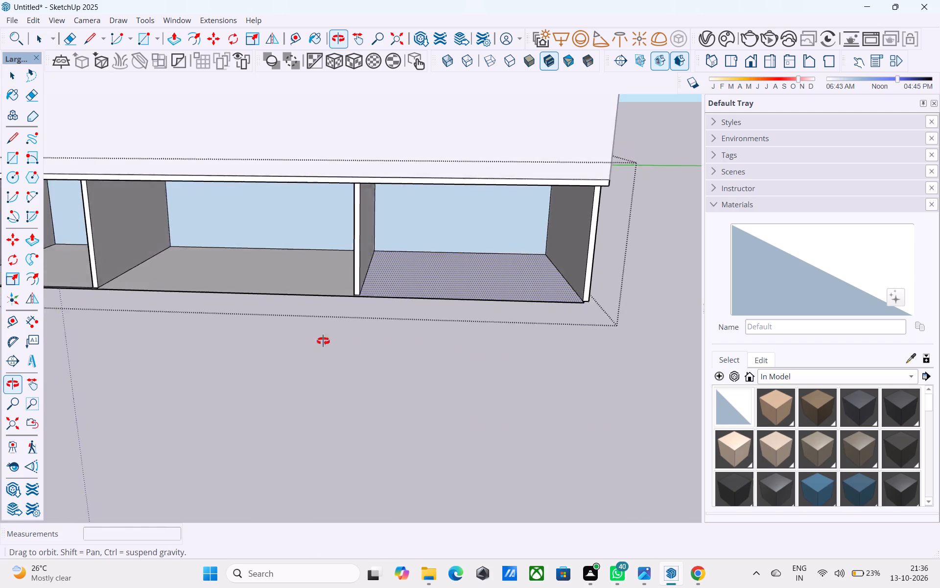
Inspect the ground storey's side walls, flush rear walls and the slab edge above them from all around the building.
middle_drag(323, 341, 255, 303)
middle_drag(531, 263, 255, 284)
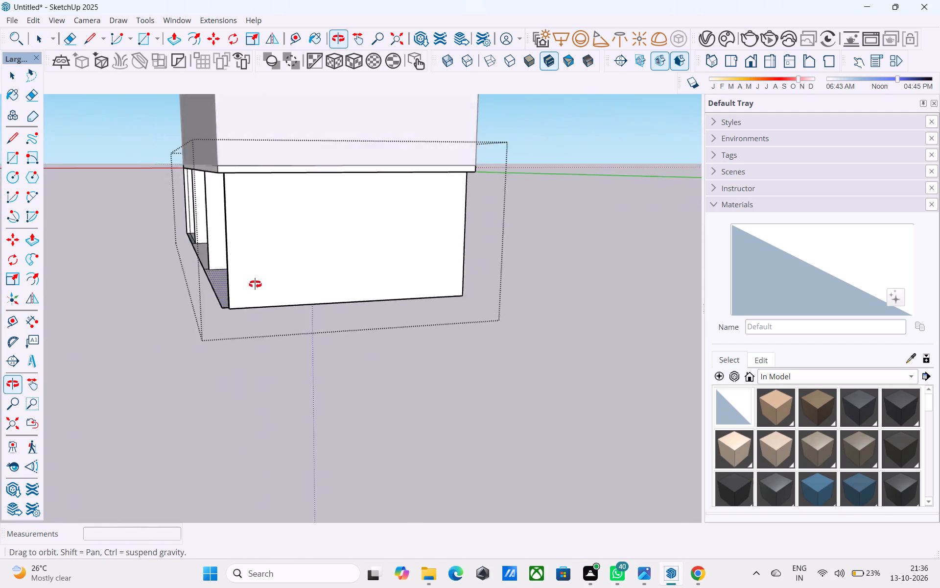
middle_drag(255, 284, 130, 293)
middle_drag(404, 266, 59, 287)
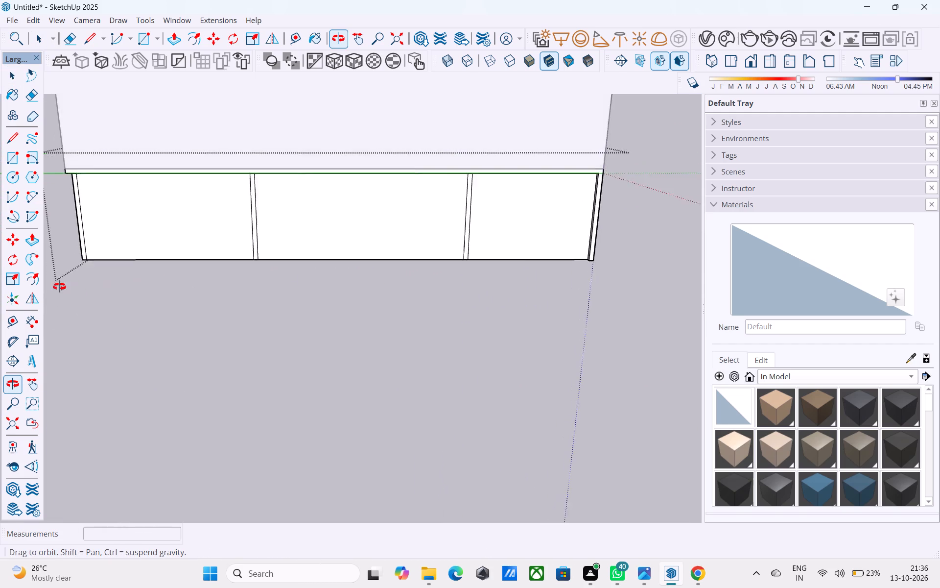
middle_drag(59, 287, 0, 275)
shift+middle_drag(136, 260, 89, 262)
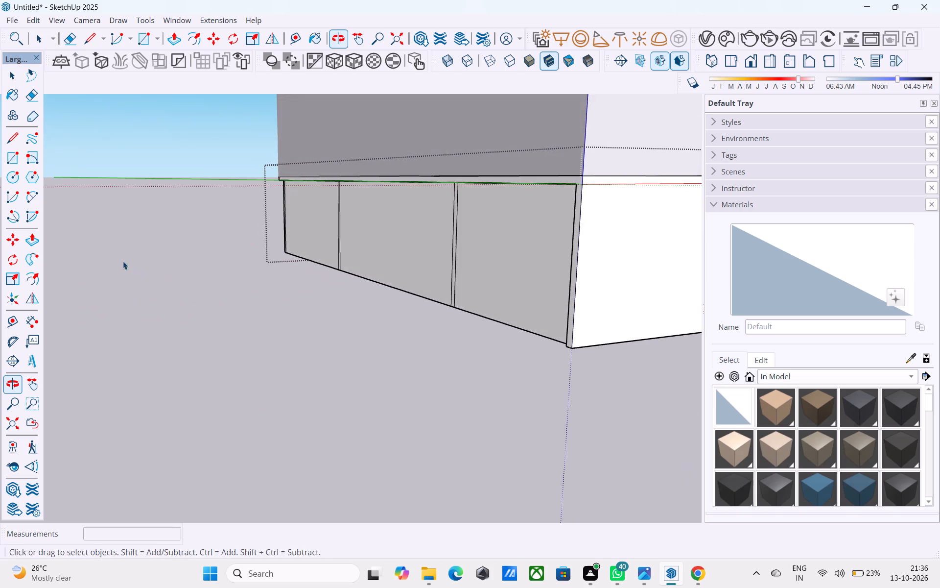
shift+middle_drag(580, 250, 804, 249)
shift+middle_drag(525, 252, 778, 196)
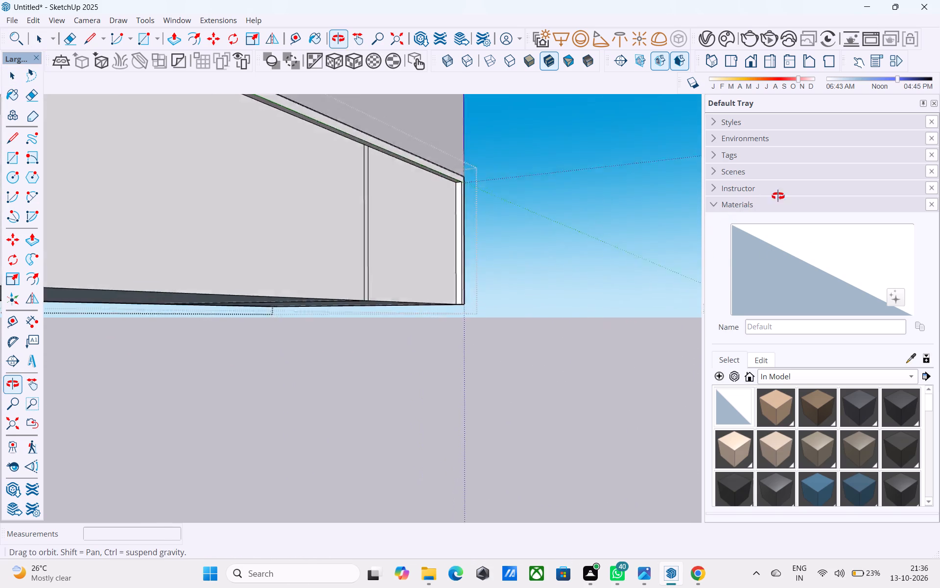
shift+middle_drag(778, 196, 783, 195)
shift+middle_drag(673, 213, 871, 270)
scroll(664, 246, down, 4)
shift+middle_drag(664, 255, 643, 295)
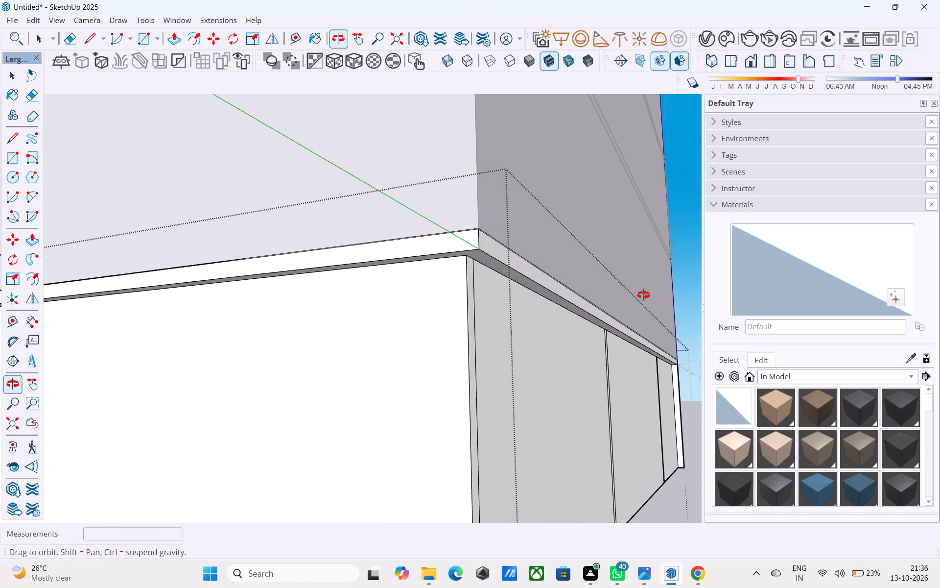
shift+middle_drag(643, 295, 642, 287)
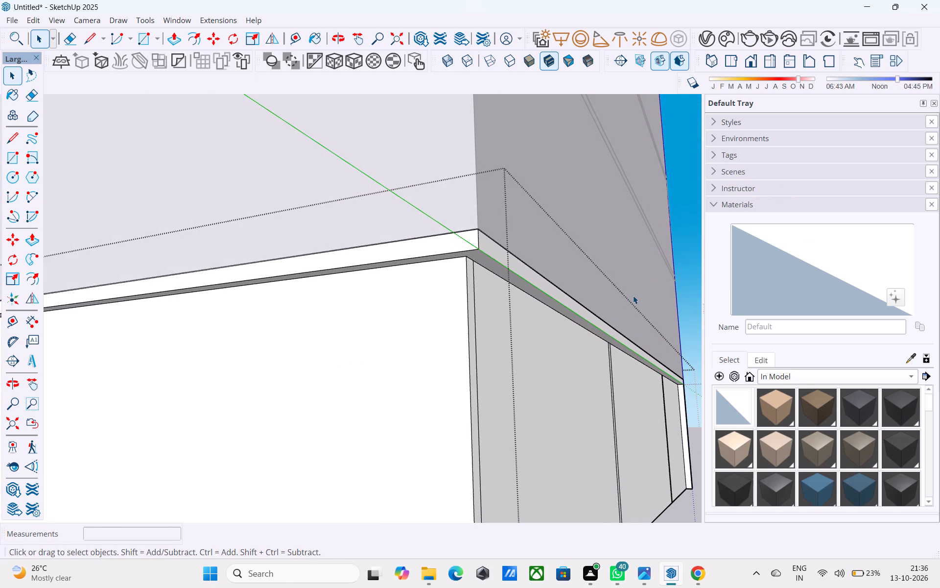
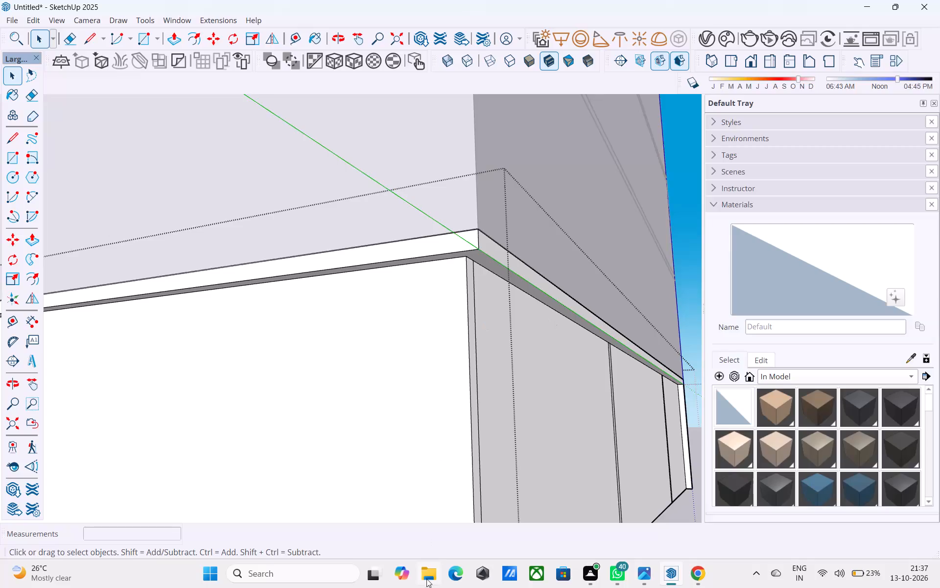
Close the ground storey for editing and open the storey directly above it for editing.
scroll(401, 526, down, 2)
scroll(507, 459, down, 5)
middle_drag(507, 459, 416, 474)
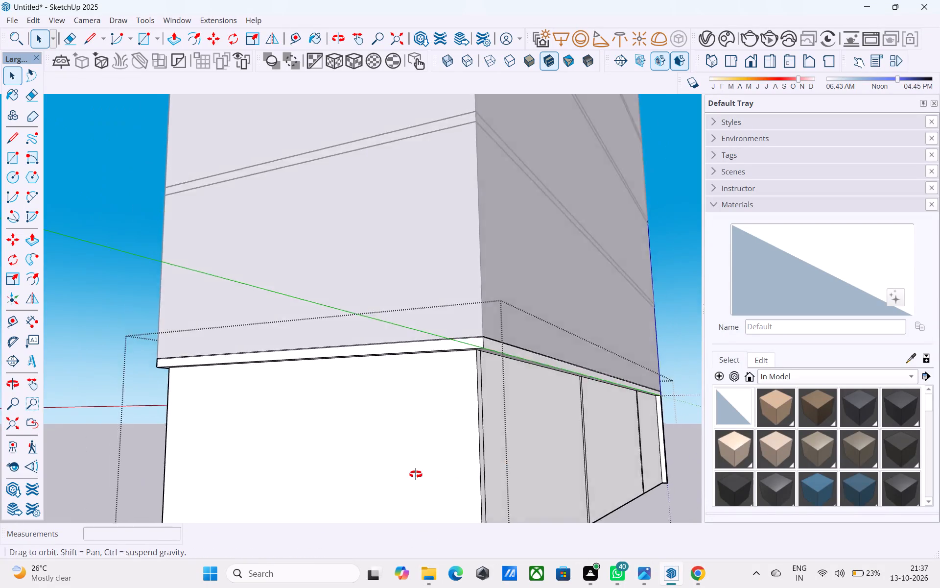
middle_drag(416, 474, 358, 462)
scroll(321, 441, down, 10)
middle_drag(301, 414, 238, 410)
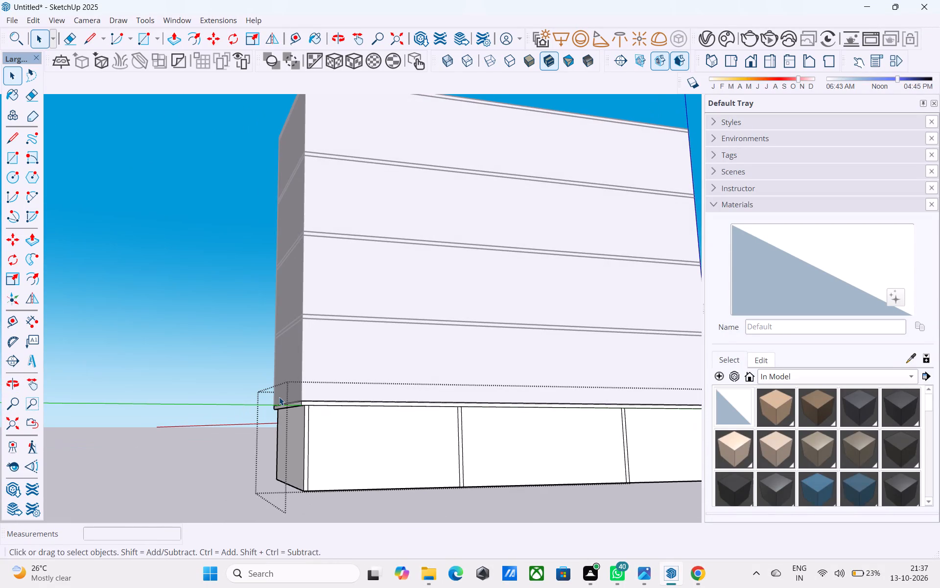
scroll(279, 396, down, 2)
middle_drag(279, 396, 279, 446)
click(644, 344)
scroll(550, 362, up, 3)
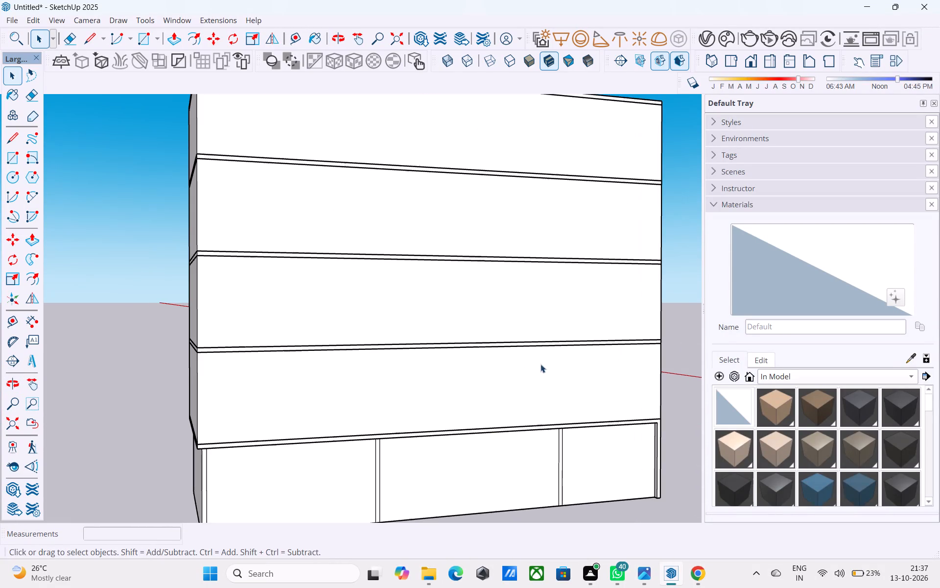
middle_drag(349, 409, 459, 417)
double_click(374, 413)
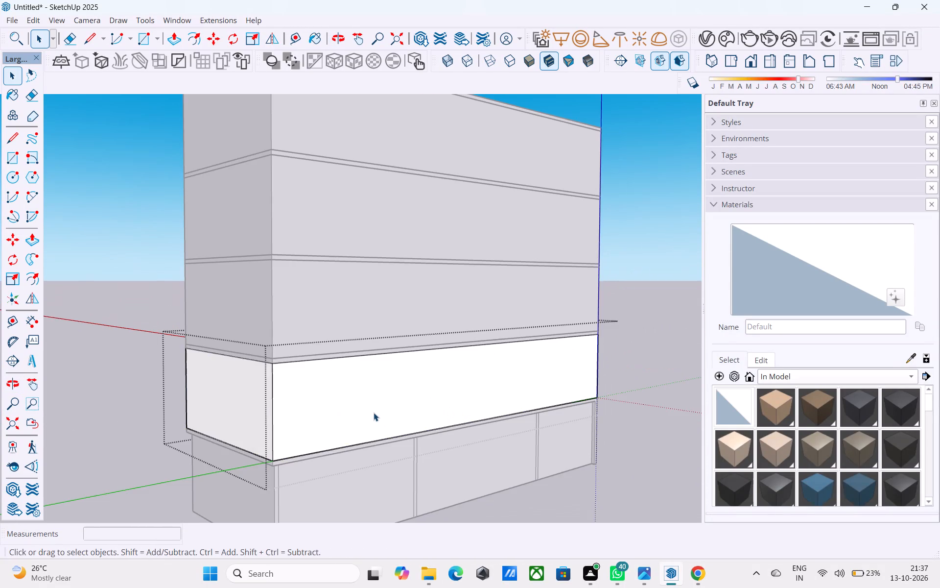
Offset the outline of this storey's long side face 6" inward.
middle_drag(374, 413, 428, 415)
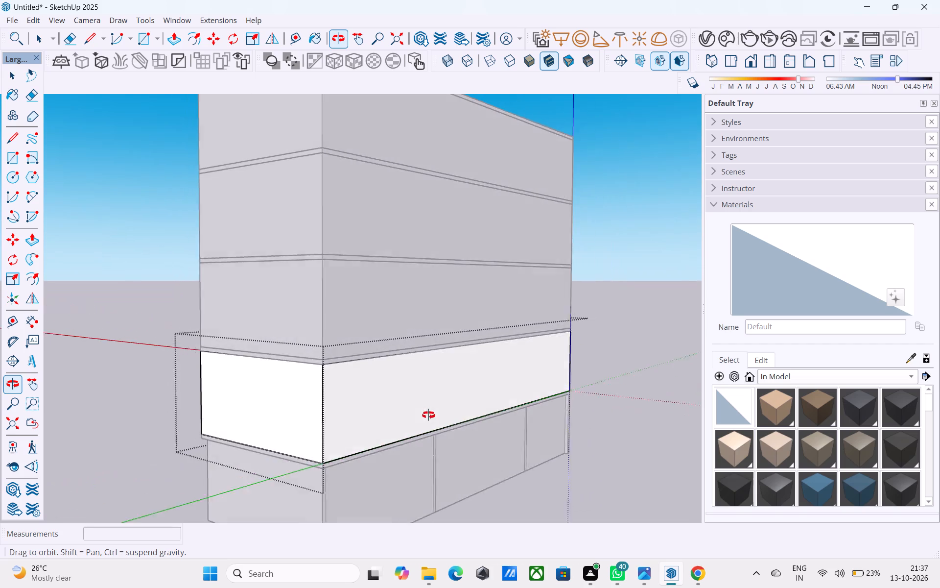
middle_drag(428, 415, 354, 436)
scroll(352, 436, up, 2)
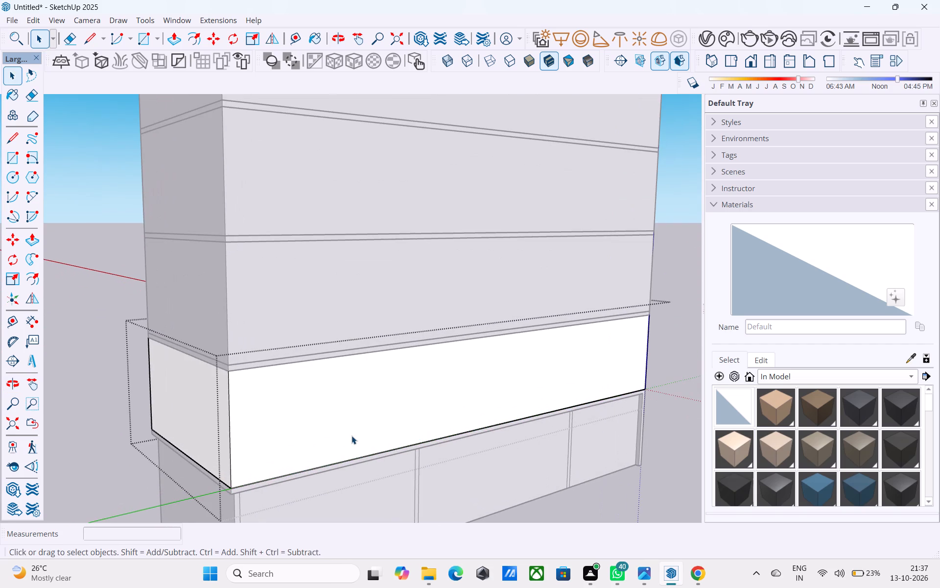
middle_drag(351, 436, 525, 411)
shift+middle_drag(525, 411, 552, 397)
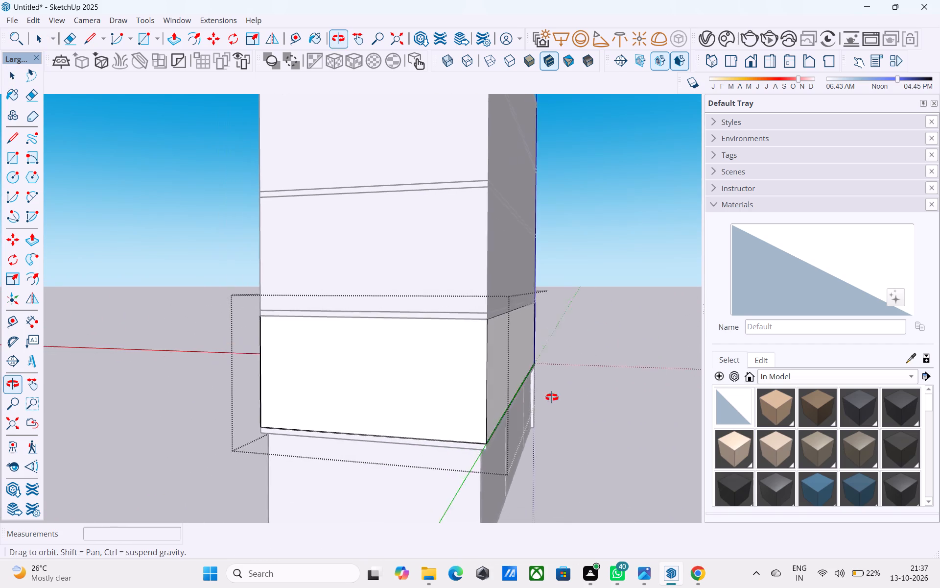
shift+middle_drag(552, 397, 408, 406)
click(396, 400)
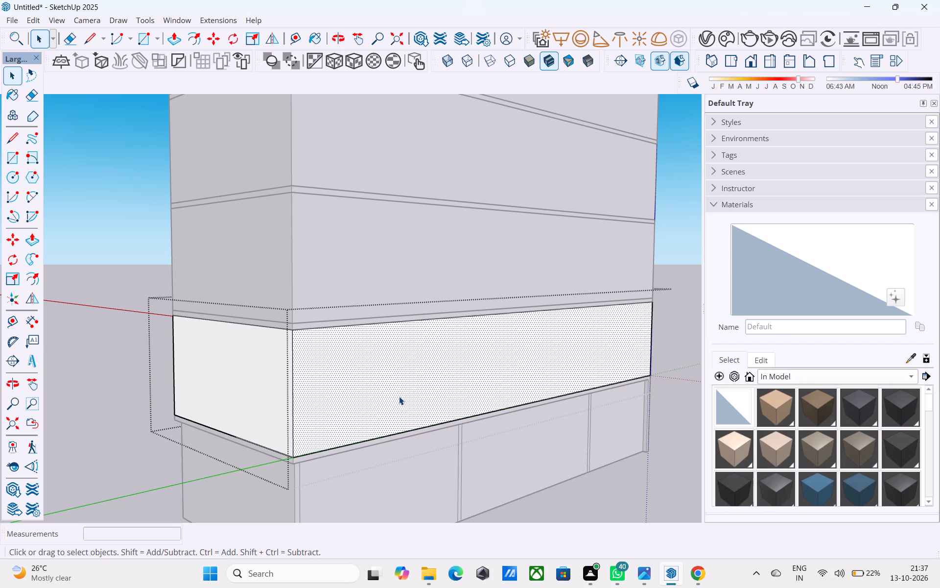
shift+middle_drag(457, 398, 462, 391)
key(f)
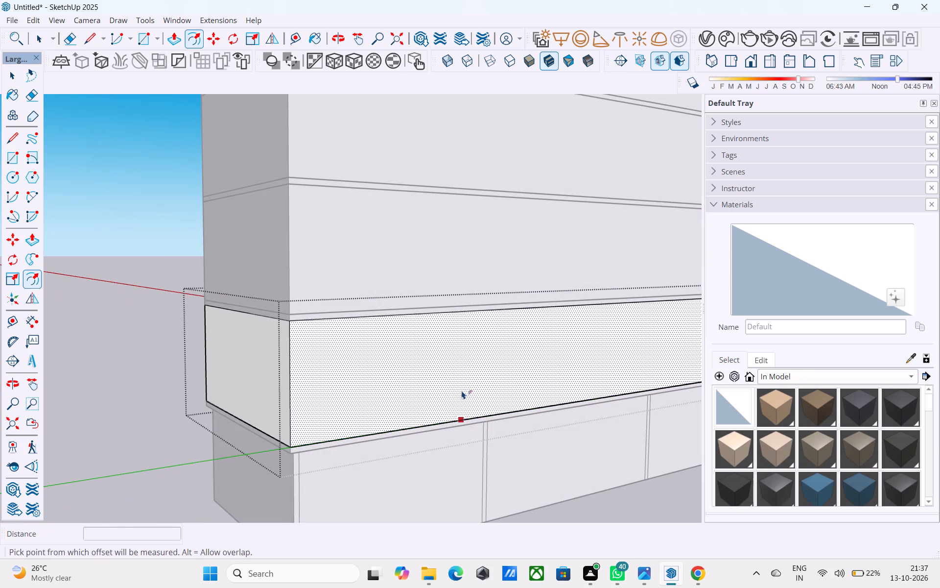
click(462, 391)
key(6)
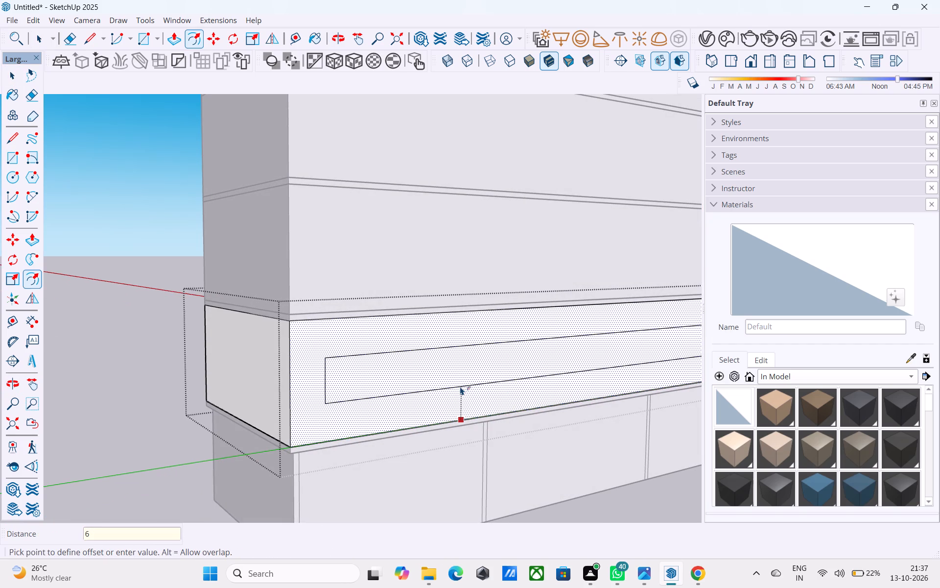
key(shift+quotedbl)
key(Return)
key(space)
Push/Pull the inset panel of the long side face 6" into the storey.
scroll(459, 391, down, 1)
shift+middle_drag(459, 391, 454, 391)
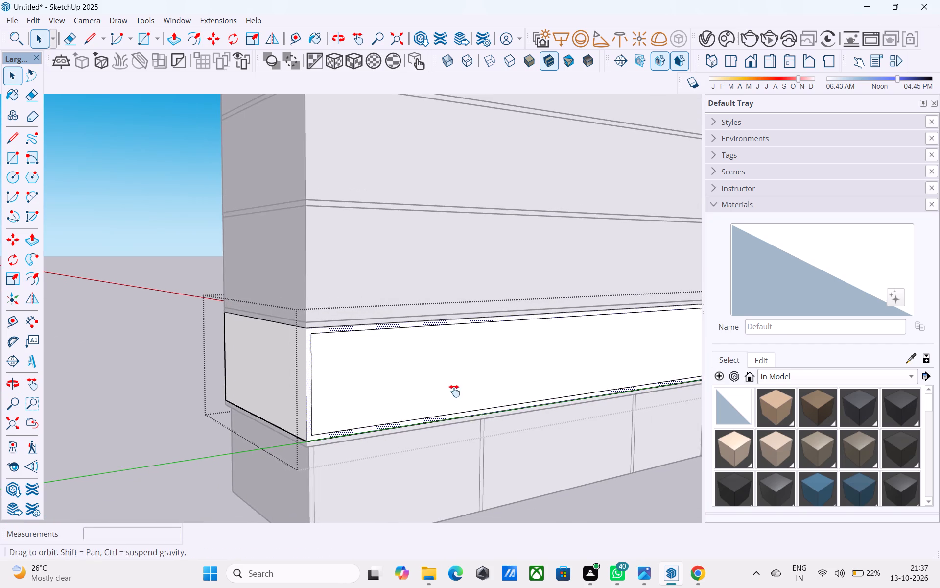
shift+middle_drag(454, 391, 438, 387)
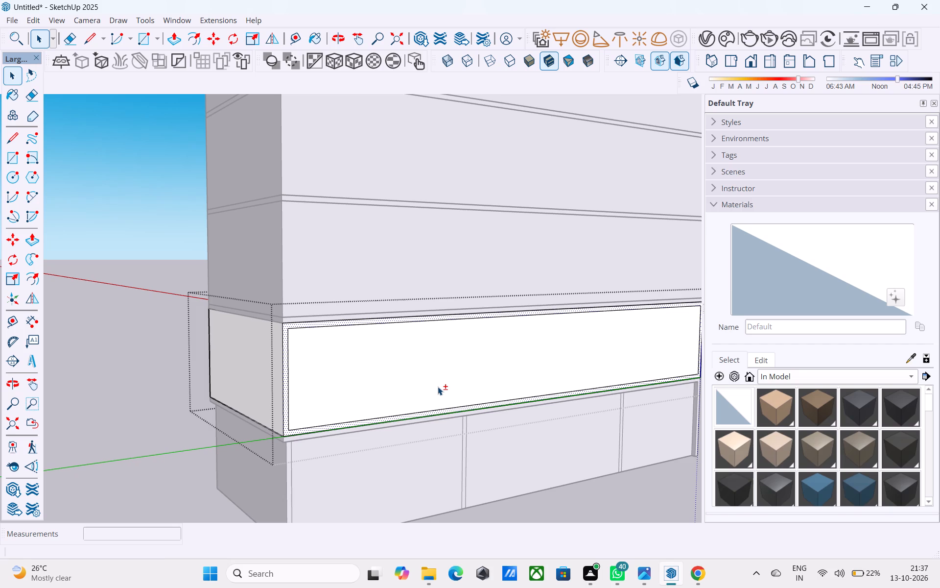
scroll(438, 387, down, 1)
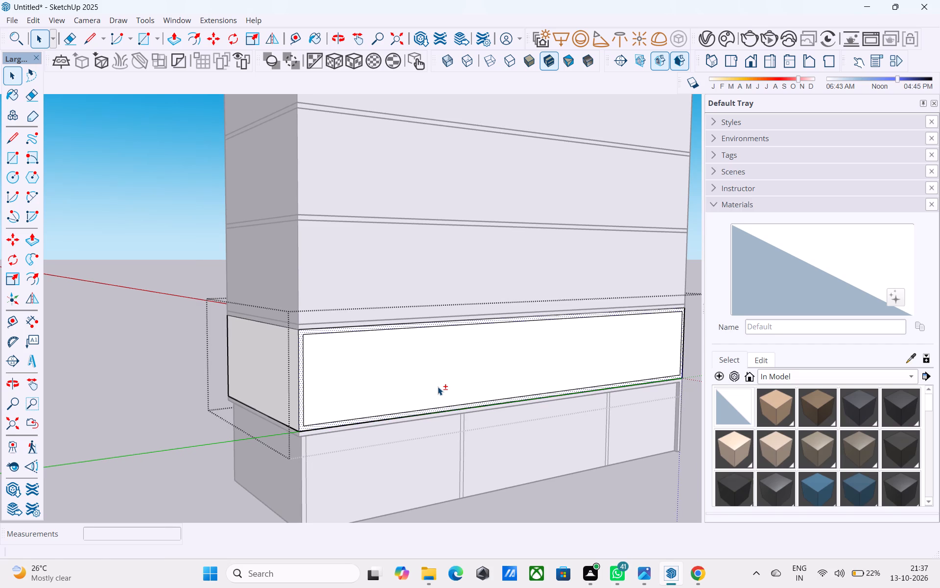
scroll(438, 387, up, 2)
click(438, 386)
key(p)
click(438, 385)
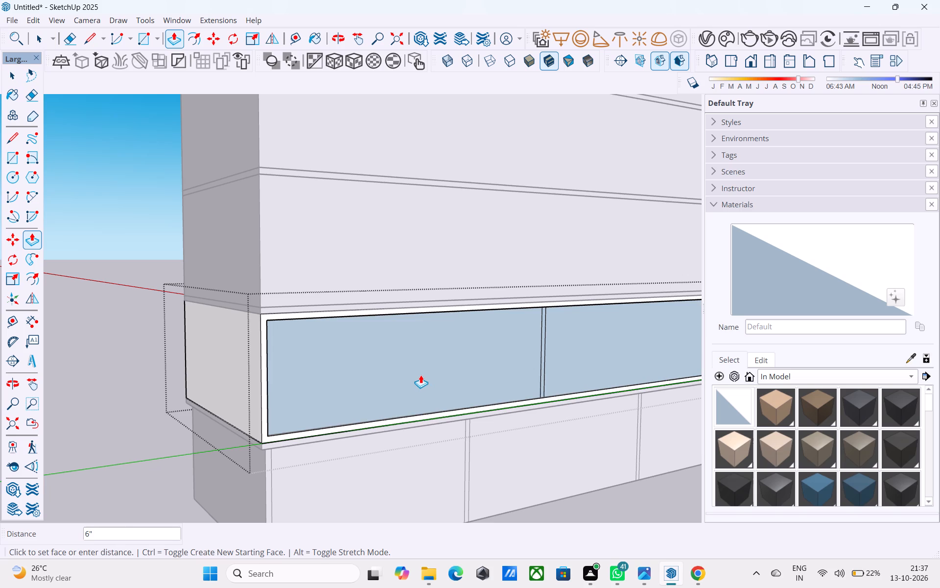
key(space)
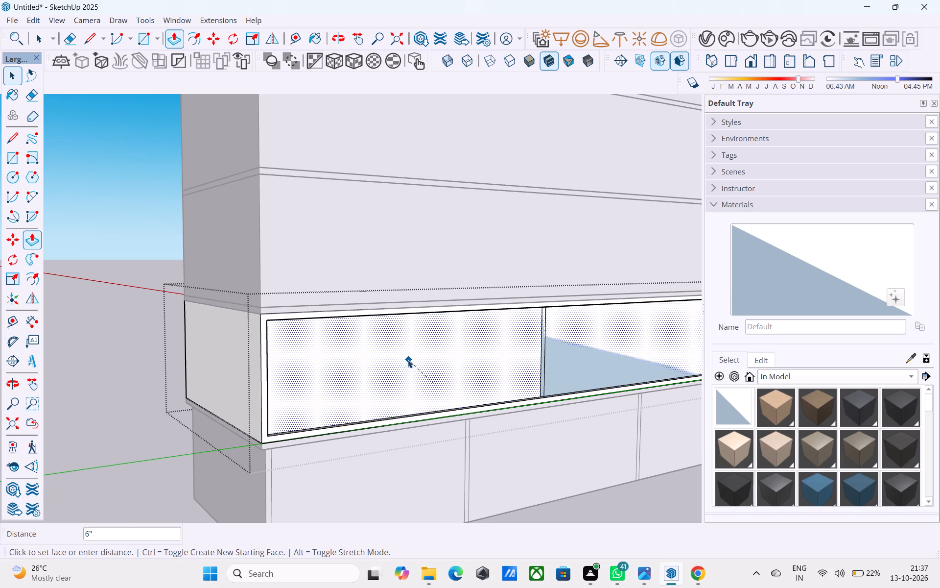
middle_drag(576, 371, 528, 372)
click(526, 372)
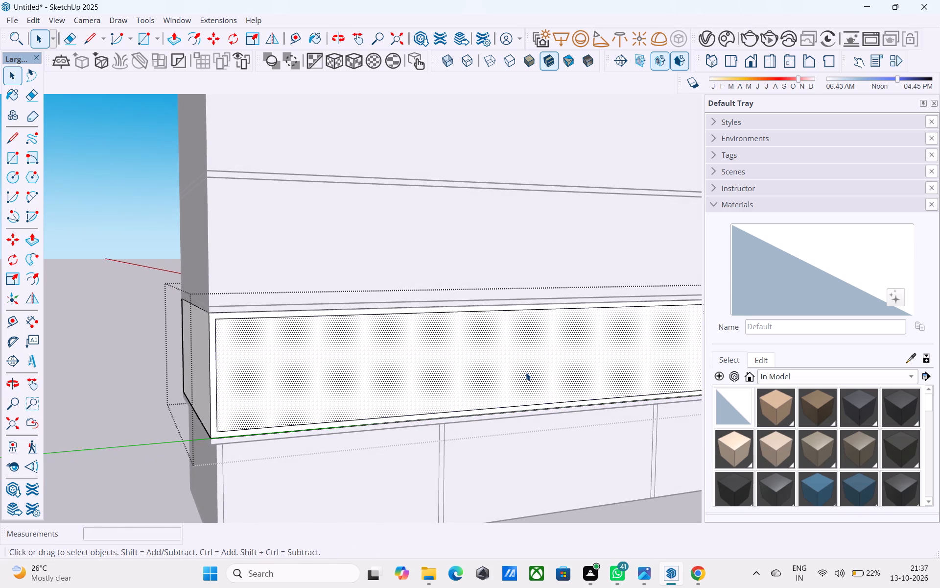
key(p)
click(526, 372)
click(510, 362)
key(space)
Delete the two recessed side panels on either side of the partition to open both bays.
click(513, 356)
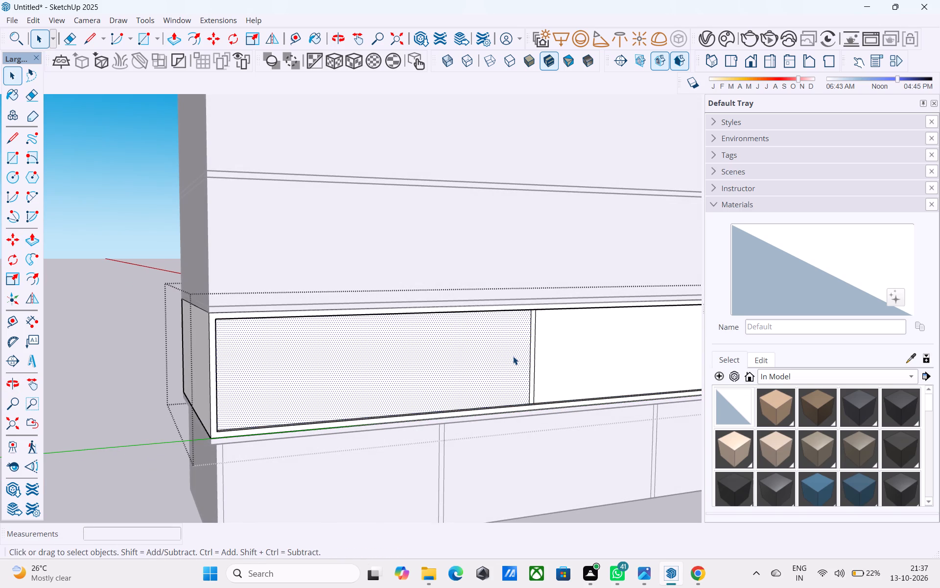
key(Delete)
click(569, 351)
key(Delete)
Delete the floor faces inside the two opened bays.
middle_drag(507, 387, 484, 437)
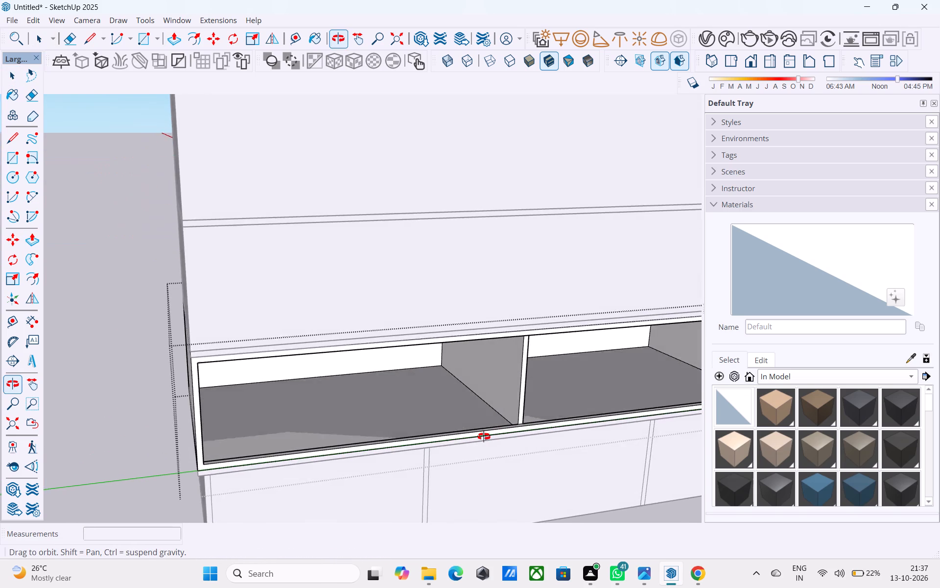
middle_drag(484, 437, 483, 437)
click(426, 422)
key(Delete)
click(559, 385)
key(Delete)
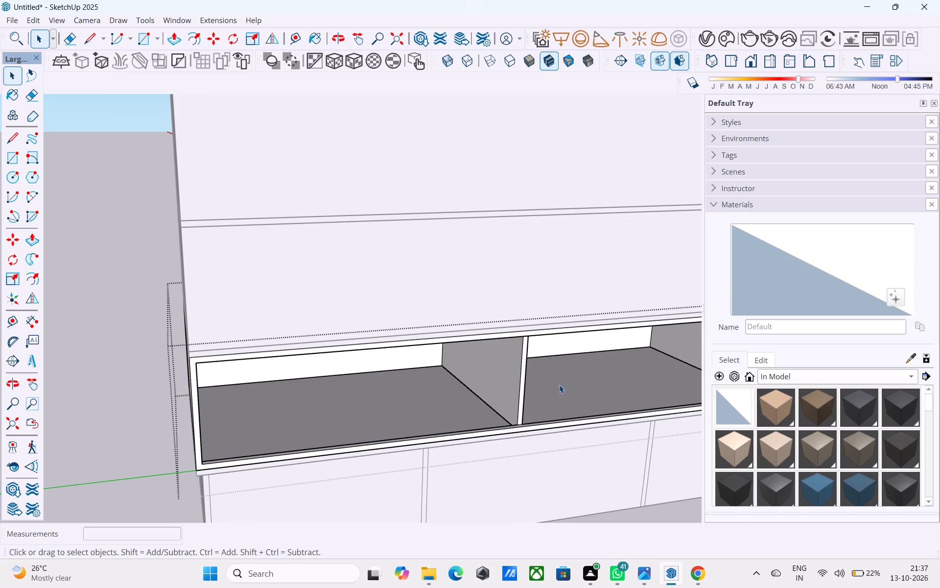
Inspect the opened storey's floors, ceilings, partition and side frame from above, below and around the building corners.
middle_drag(562, 395, 463, 353)
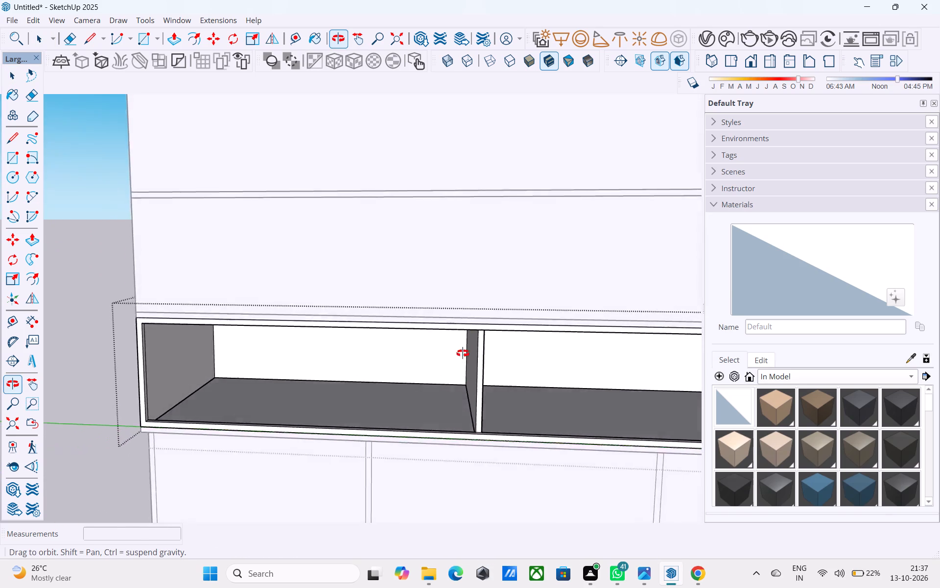
middle_drag(463, 353, 555, 302)
scroll(555, 302, up, 7)
shift+middle_drag(508, 359, 517, 320)
scroll(519, 324, down, 6)
shift+middle_drag(513, 338, 534, 422)
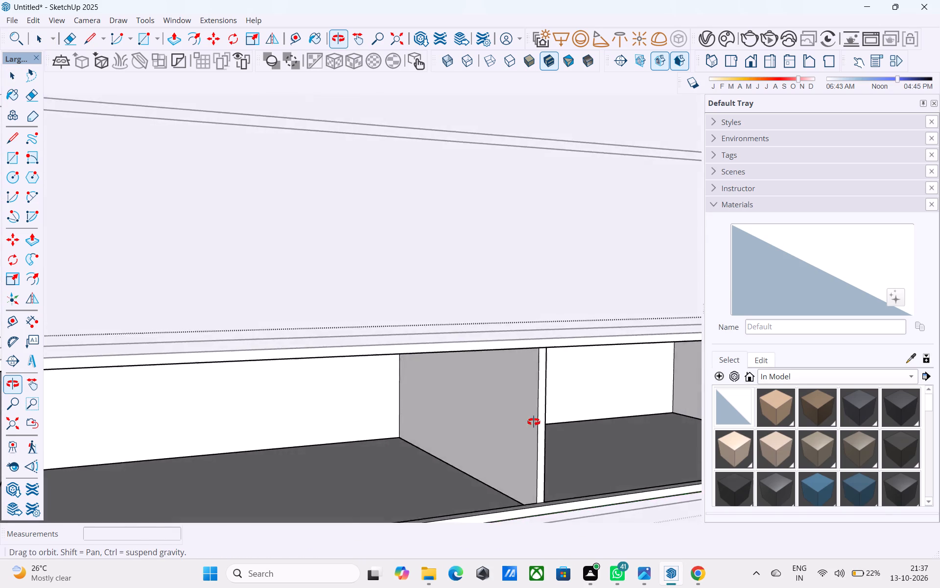
shift+middle_drag(534, 422, 584, 327)
middle_drag(611, 266, 583, 338)
scroll(583, 338, up, 8)
middle_drag(592, 336, 584, 405)
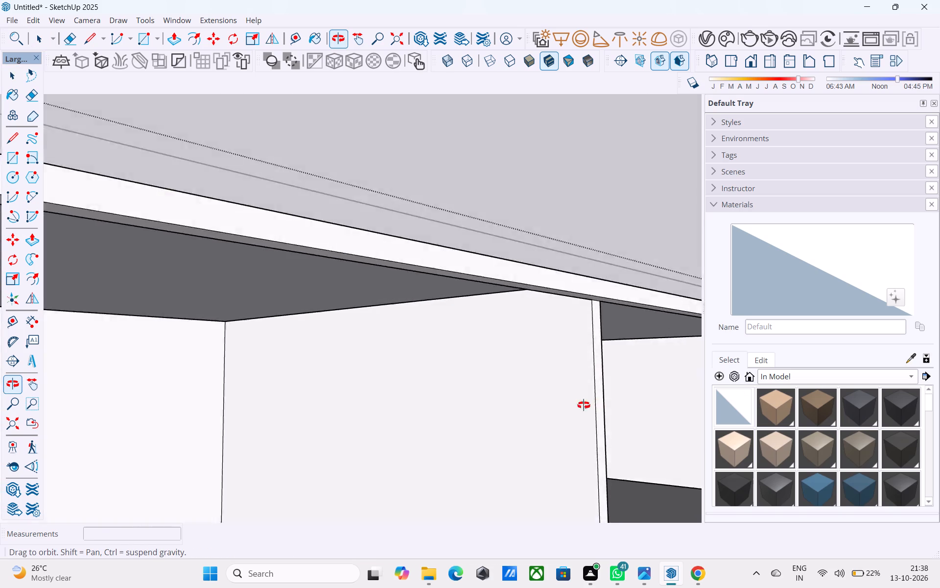
middle_drag(584, 405, 350, 424)
scroll(399, 397, down, 4)
shift+middle_drag(478, 391, 589, 270)
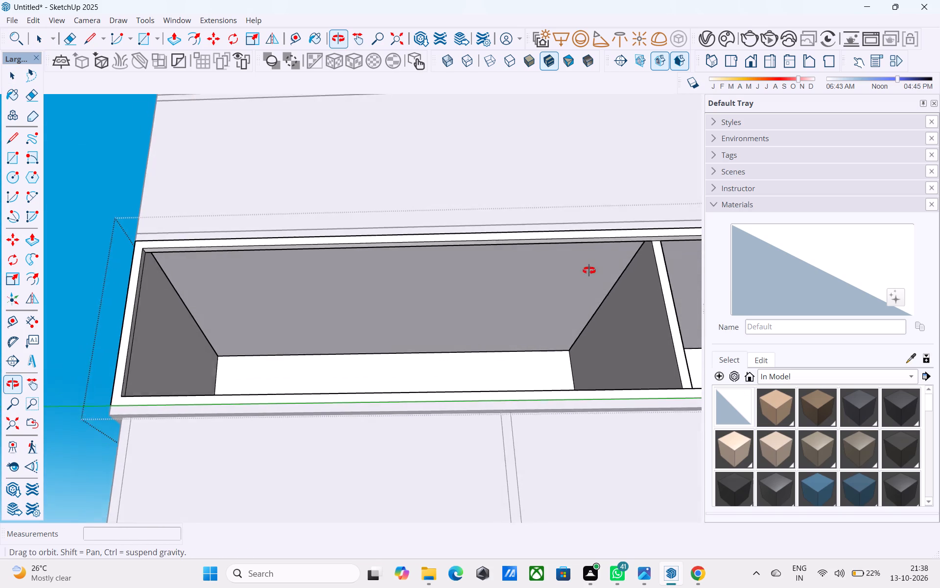
shift+middle_drag(589, 270, 579, 268)
shift+middle_drag(412, 275, 72, 367)
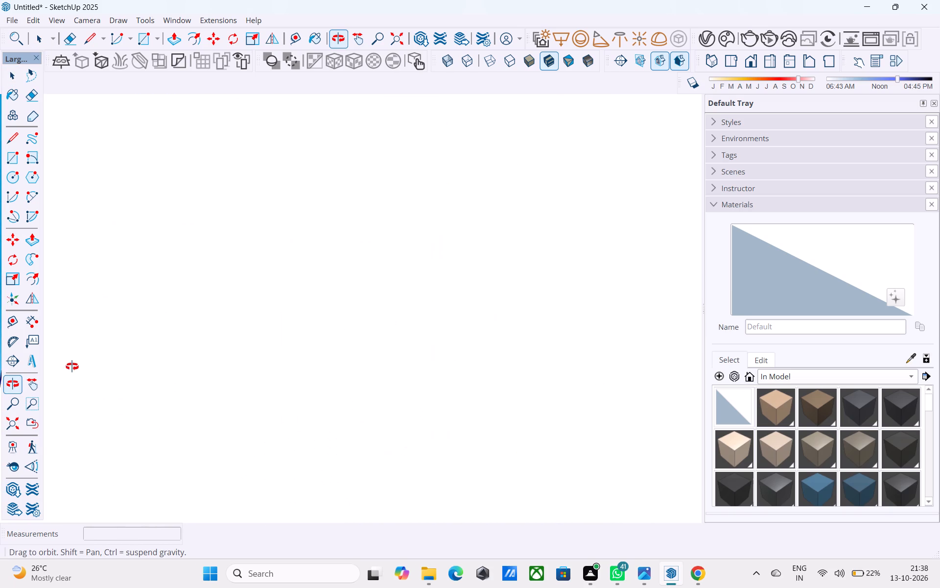
shift+middle_drag(72, 367, 682, 358)
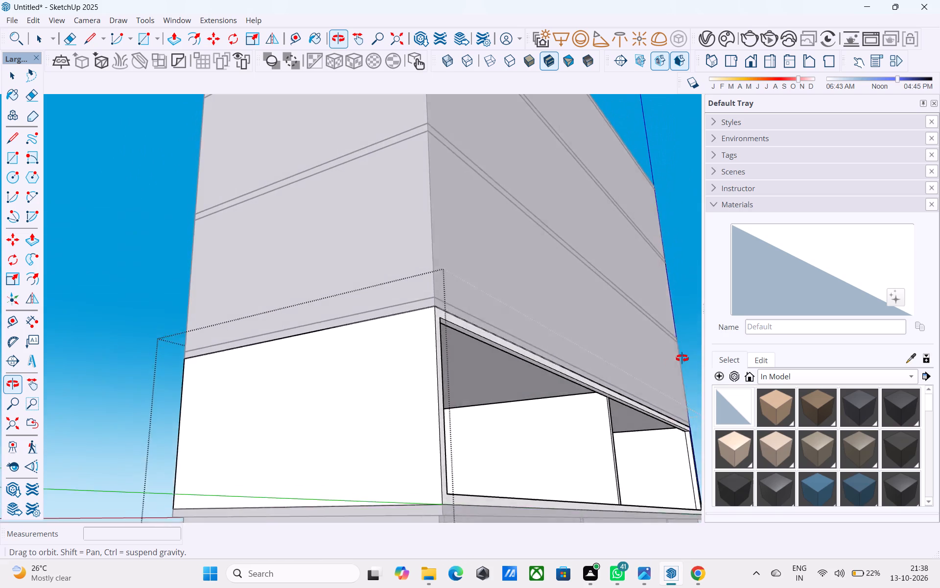
shift+middle_drag(682, 358, 726, 343)
scroll(598, 380, up, 5)
middle_drag(564, 392, 587, 379)
scroll(587, 379, up, 4)
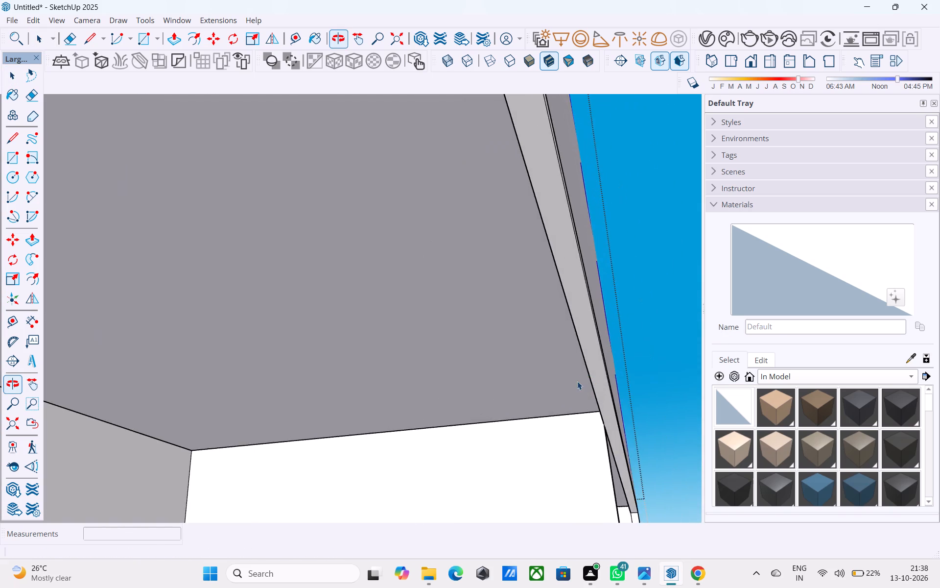
scroll(577, 381, up, 2)
middle_drag(578, 382, 408, 460)
scroll(408, 460, down, 8)
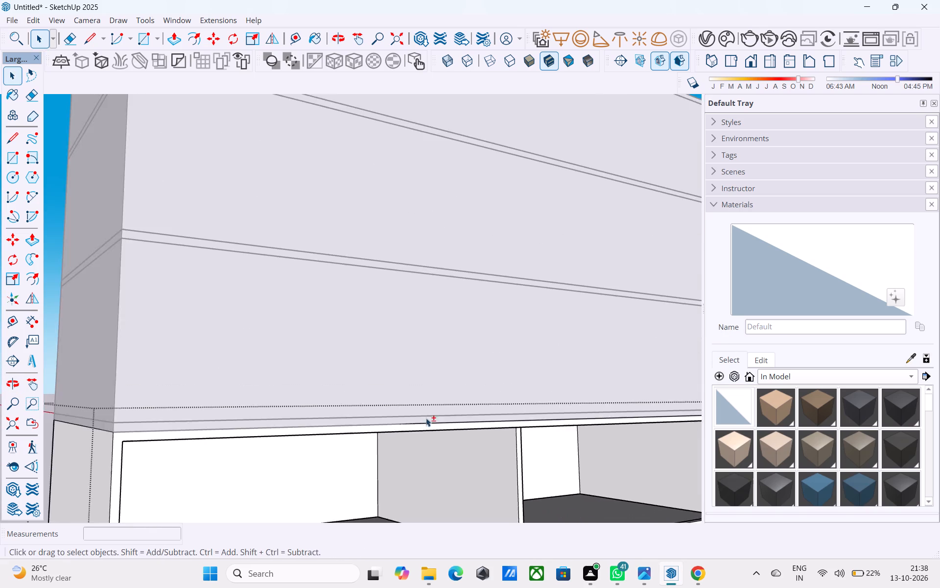
shift+middle_drag(431, 396, 477, 330)
shift+middle_drag(497, 390, 485, 356)
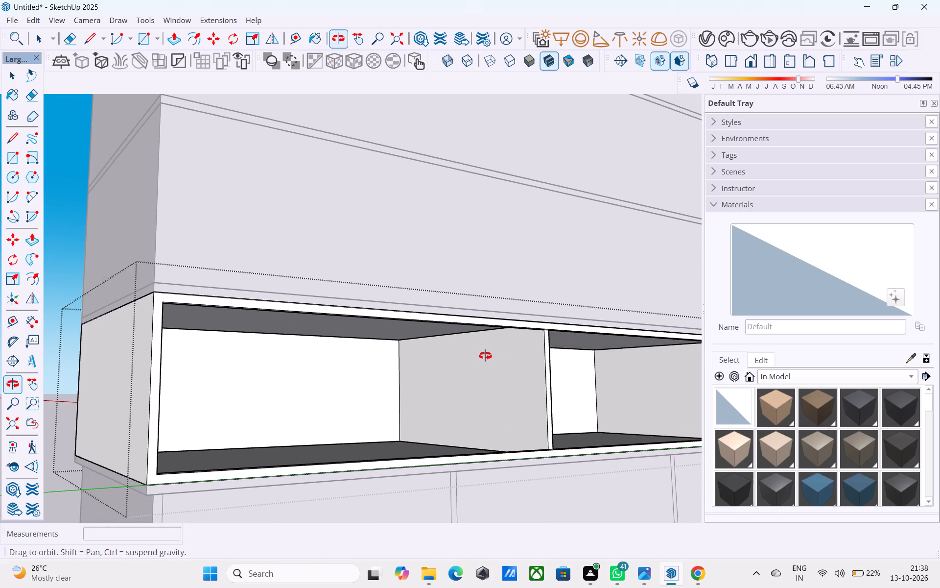
shift+middle_drag(485, 356, 520, 359)
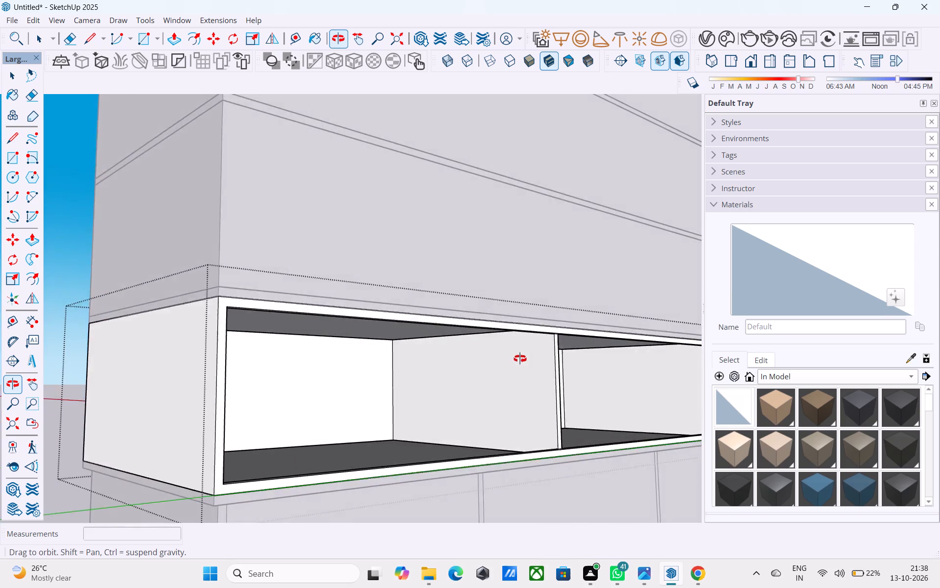
shift+middle_drag(520, 359, 587, 372)
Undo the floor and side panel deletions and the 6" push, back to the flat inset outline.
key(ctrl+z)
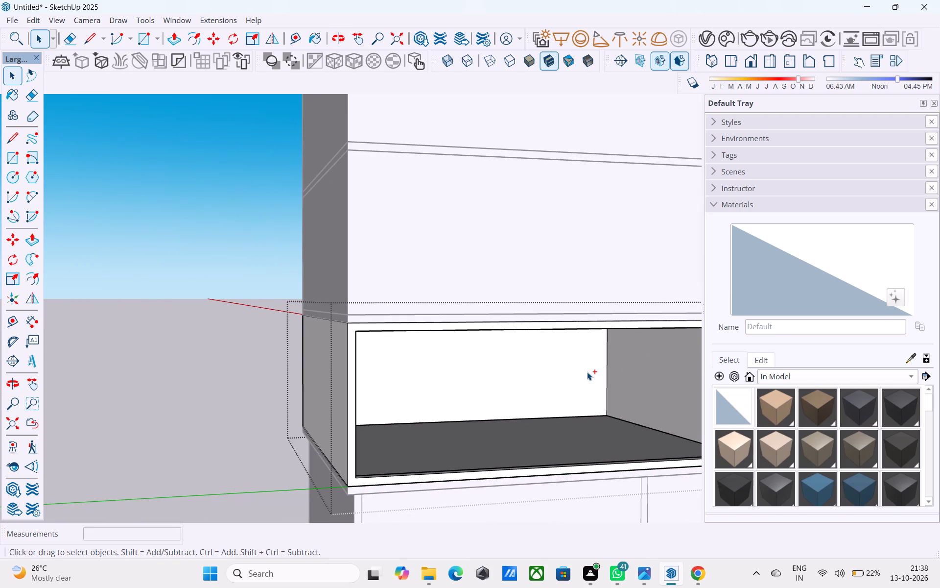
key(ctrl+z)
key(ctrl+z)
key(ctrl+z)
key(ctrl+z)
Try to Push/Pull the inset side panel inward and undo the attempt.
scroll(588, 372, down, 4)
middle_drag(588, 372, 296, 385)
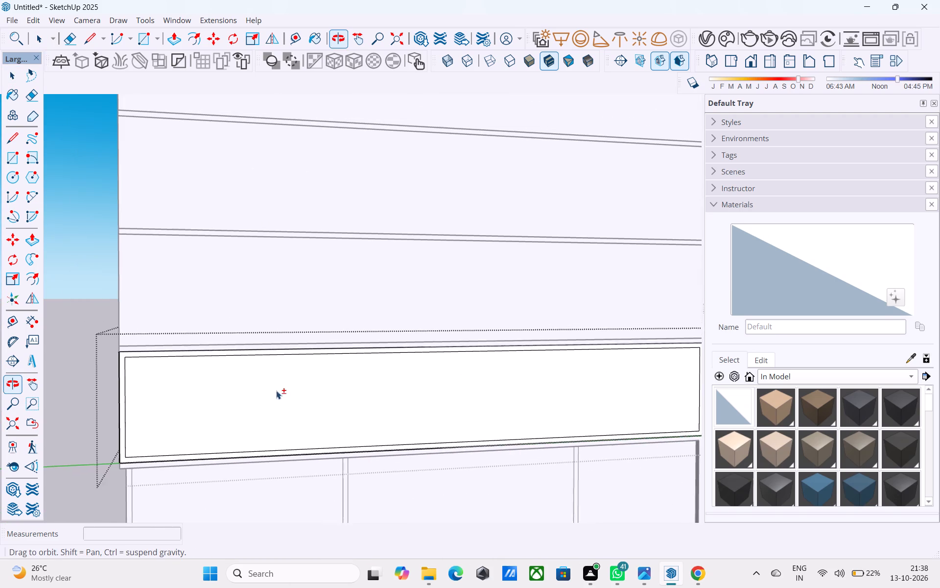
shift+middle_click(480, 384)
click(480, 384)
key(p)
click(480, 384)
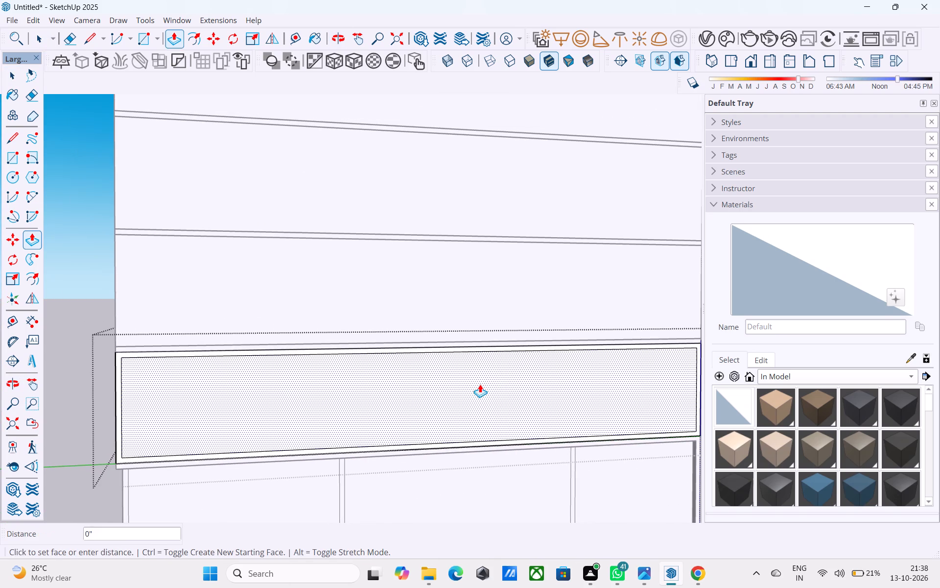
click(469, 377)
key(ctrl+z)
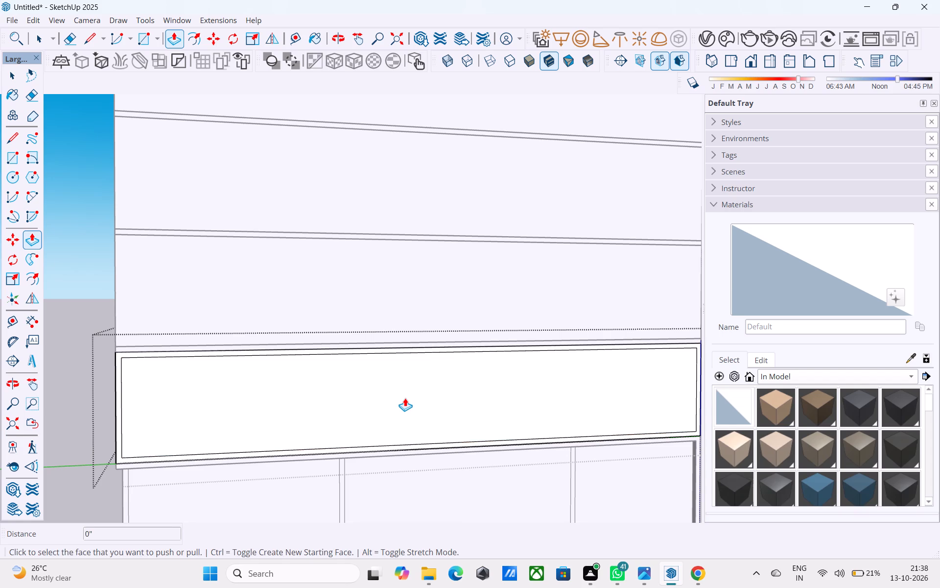
Push/Pull the inset panel of the long side face 6" into the storey.
click(405, 398)
middle_drag(361, 377, 551, 362)
scroll(510, 387, up, 7)
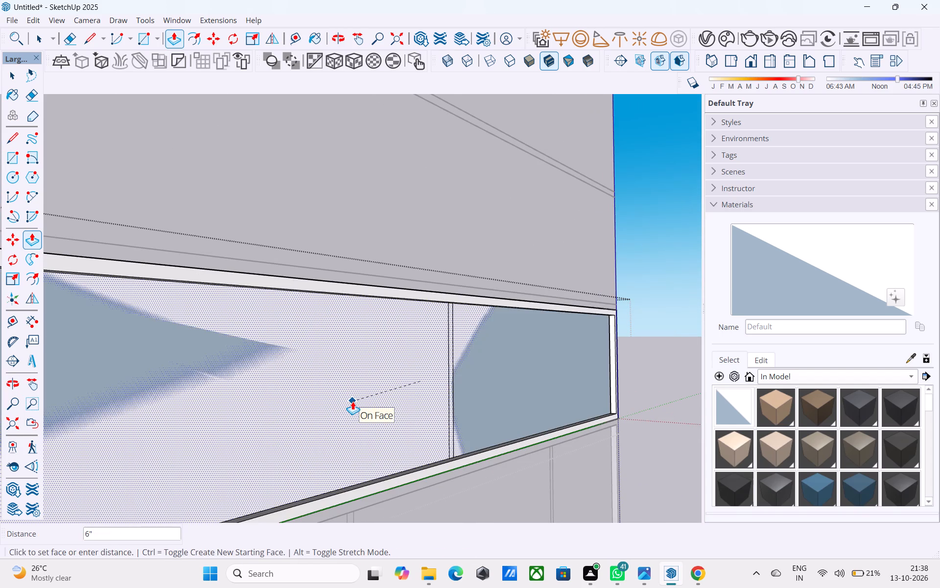
click(352, 401)
key(space)
Push/Pull the inset panel of the open side's bay farther from the origin 6' into the storey.
click(352, 401)
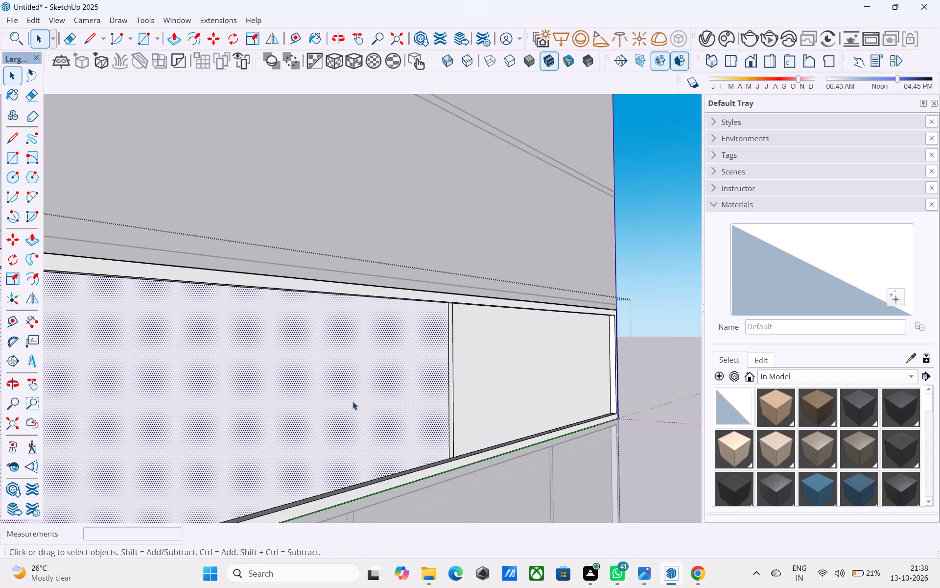
key(p)
click(352, 401)
scroll(291, 400, down, 2)
middle_drag(291, 400, 435, 362)
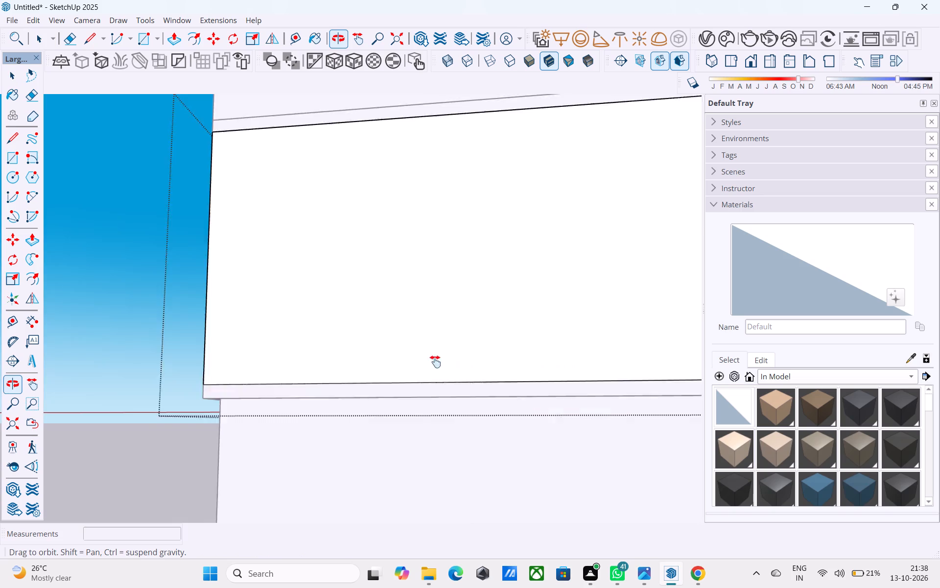
middle_drag(435, 362, 188, 371)
scroll(169, 369, down, 6)
middle_drag(455, 347, 373, 435)
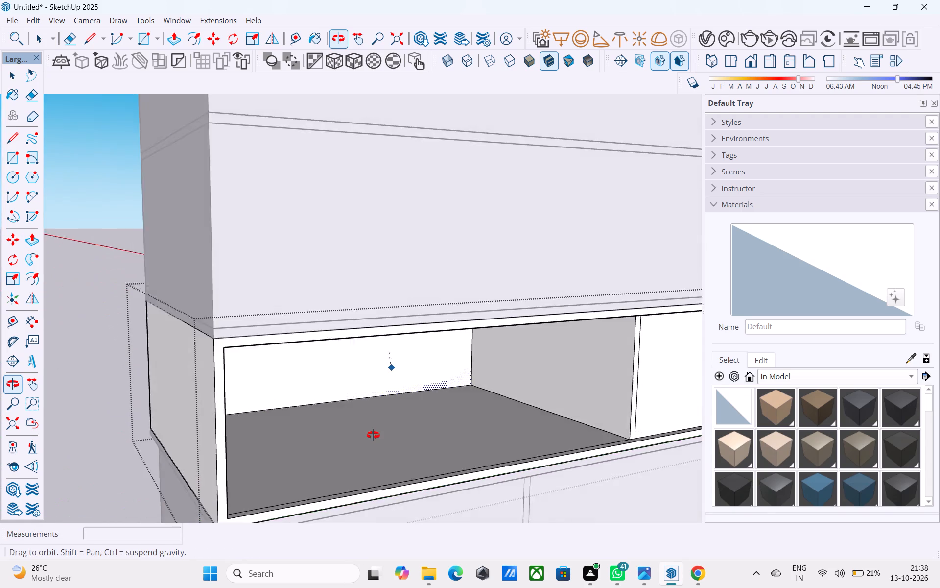
middle_drag(373, 435, 258, 381)
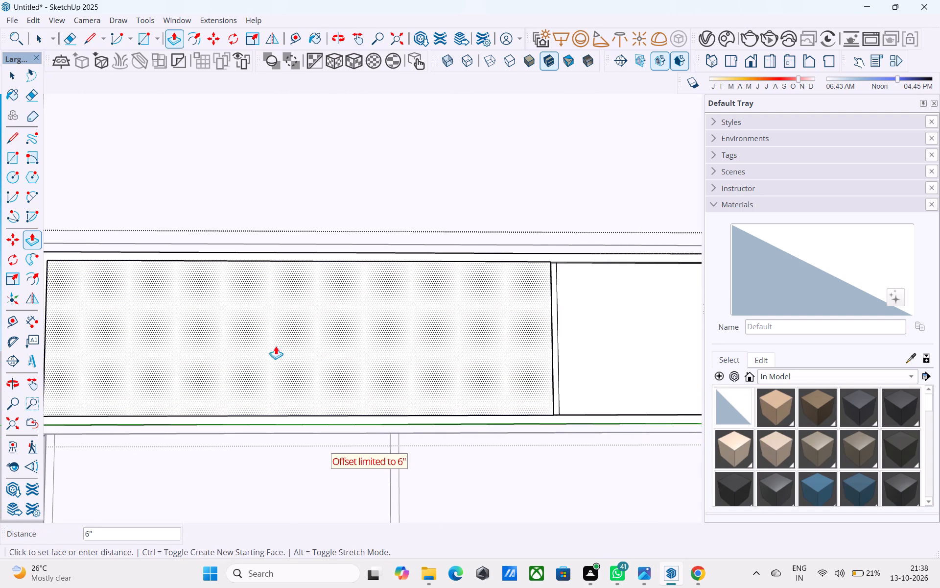
scroll(335, 297, up, 4)
middle_drag(503, 350, 707, 357)
scroll(707, 358, down, 3)
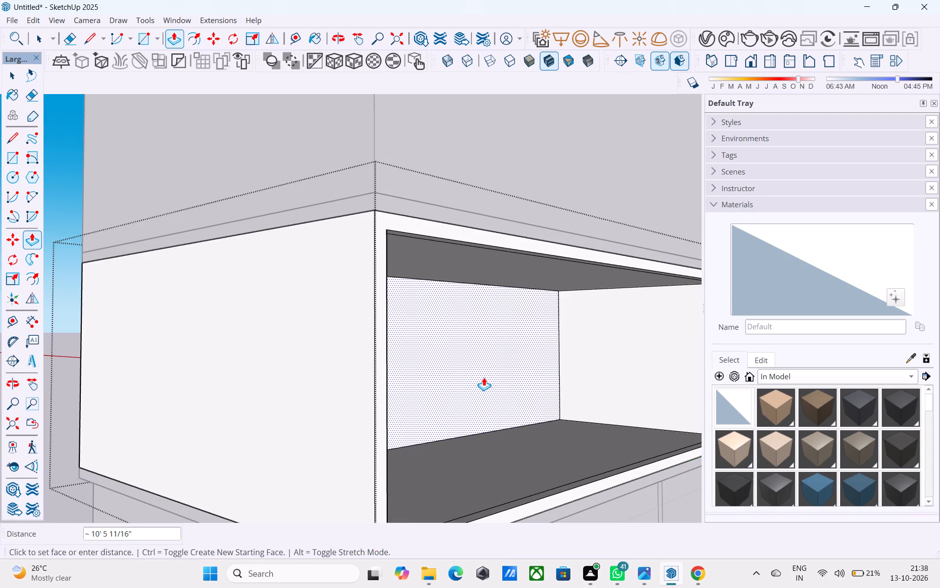
text(6')
key(Return)
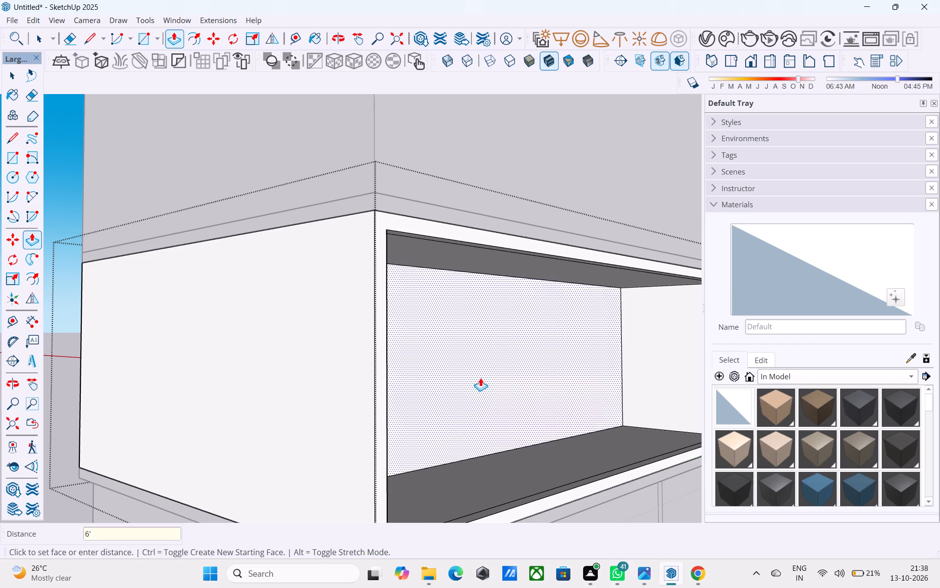
key(space)
Repeat the 6' Push/Pull on the inset panel of the bay nearer the origin, across the partition.
scroll(480, 379, down, 3)
shift+middle_drag(478, 388, 119, 425)
shift+middle_drag(231, 420, 205, 428)
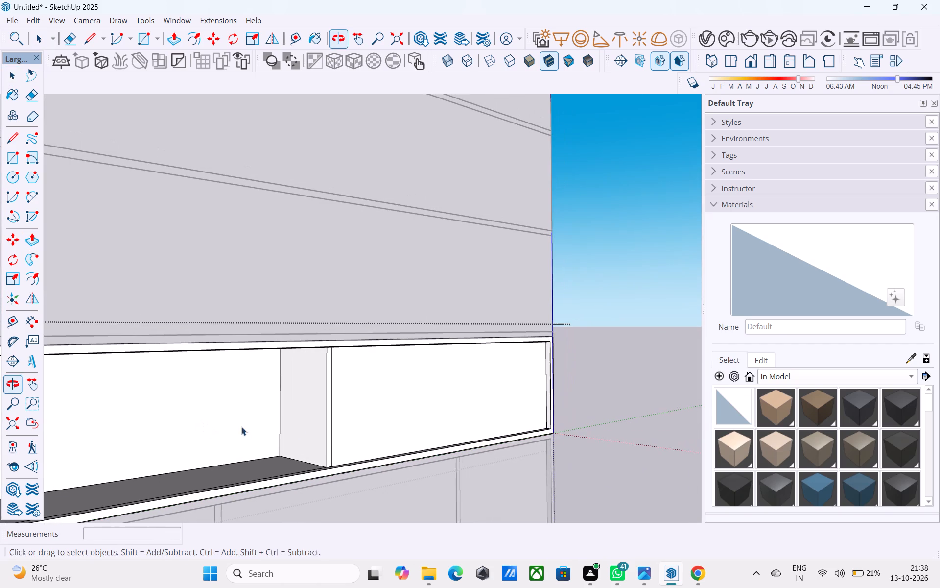
click(407, 410)
key(p)
double_click(410, 410)
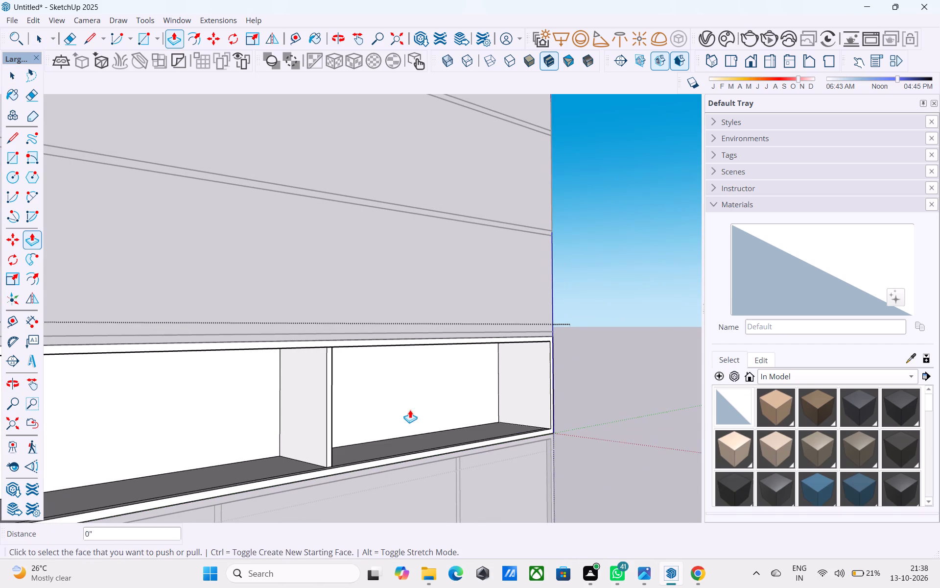
key(space)
Place a vertical guide on the farther bay's back wall, 1' from its corner with the middle partition.
scroll(419, 418, down, 4)
middle_drag(424, 425, 361, 418)
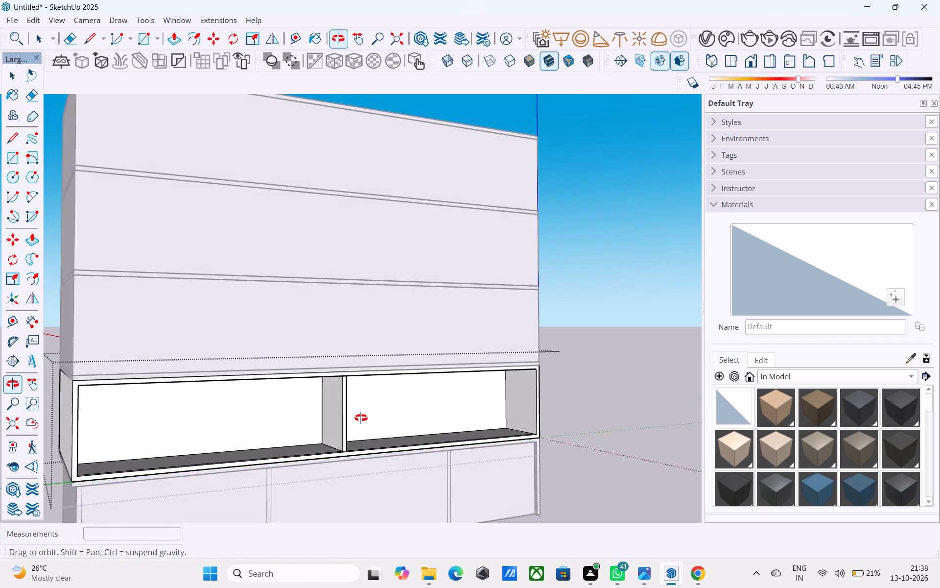
middle_drag(361, 418, 409, 405)
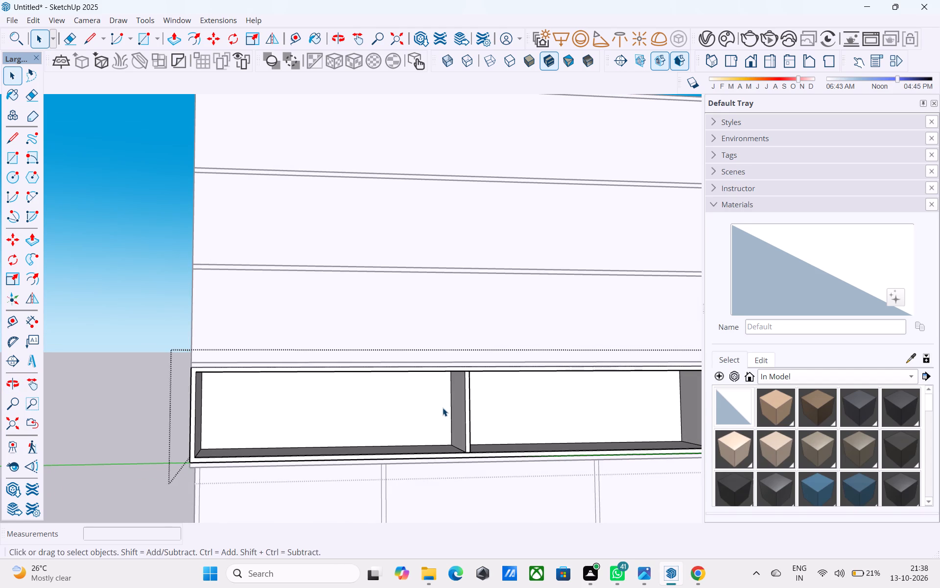
scroll(443, 408, down, 3)
middle_drag(443, 408, 538, 413)
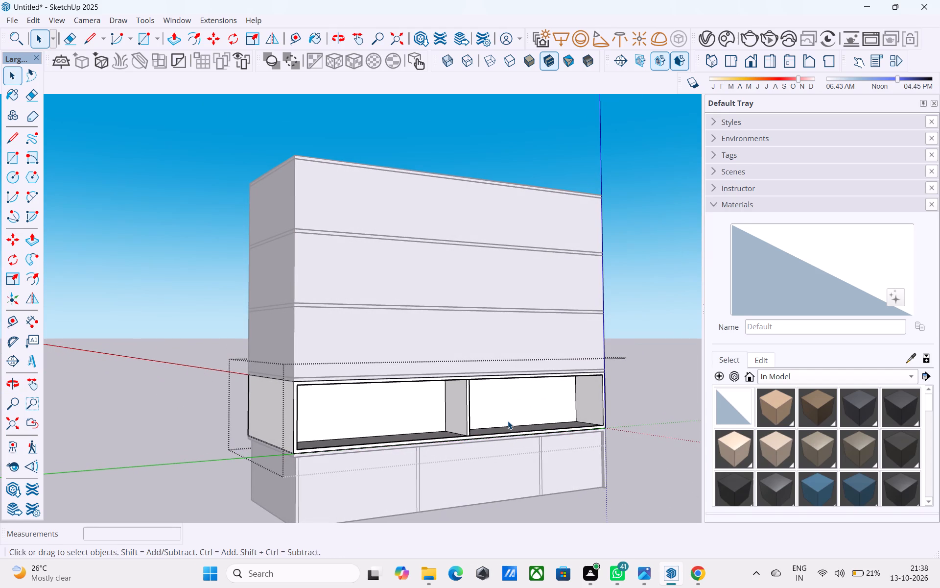
middle_click(438, 419)
scroll(430, 422, up, 16)
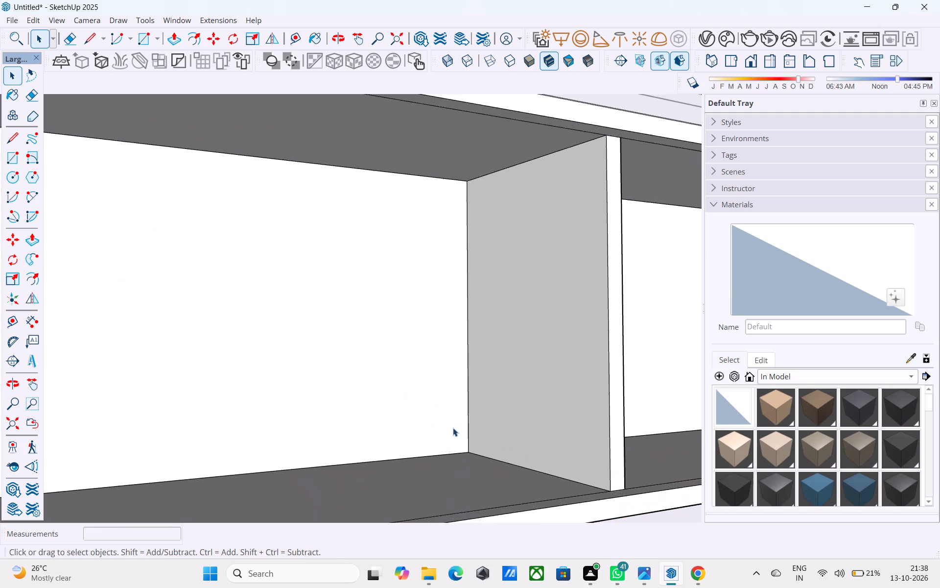
key(t)
click(466, 408)
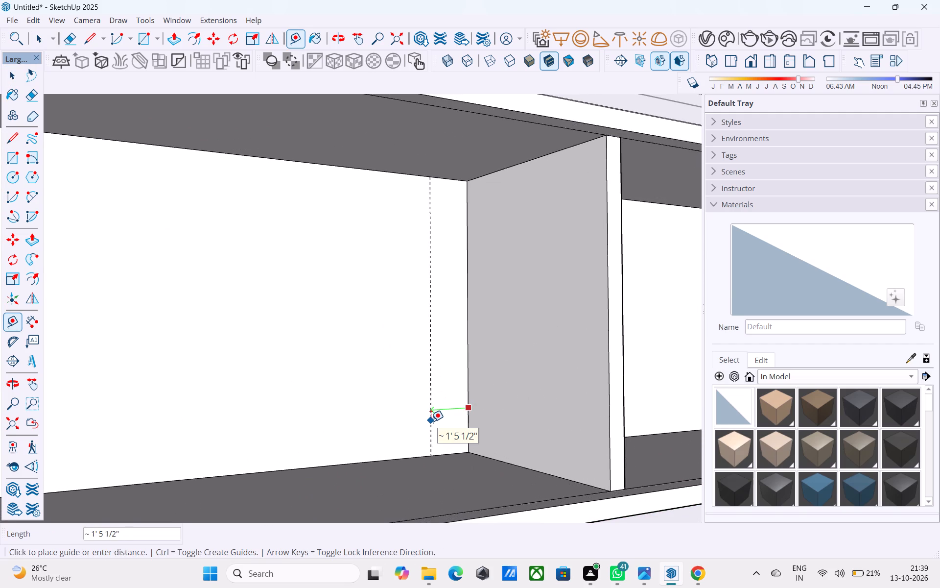
key(2)
key(Return)
key(Return)
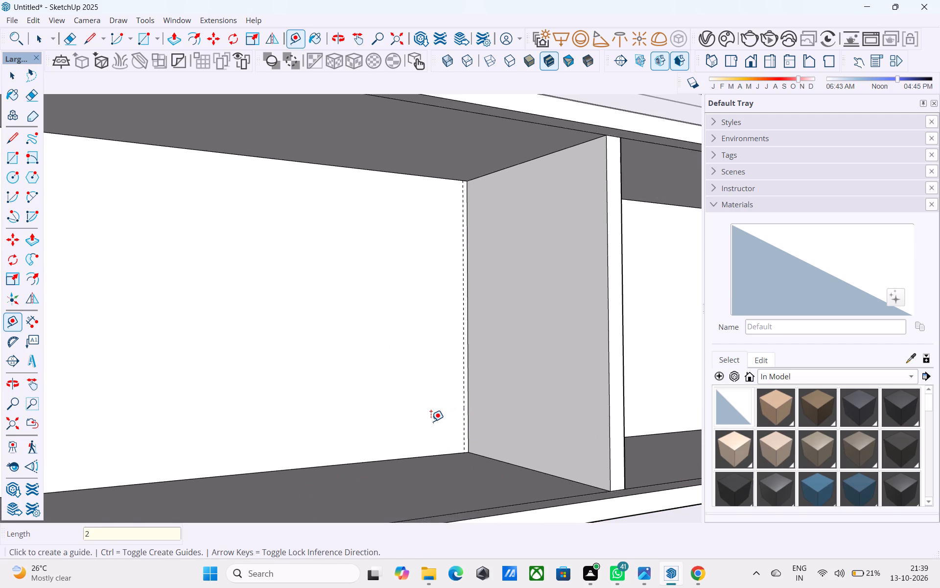
text(1')
key(Return)
key(space)
Draw a 3' wide by 7' high door rectangle on the back wall, starting where the guide meets the floor.
key(r)
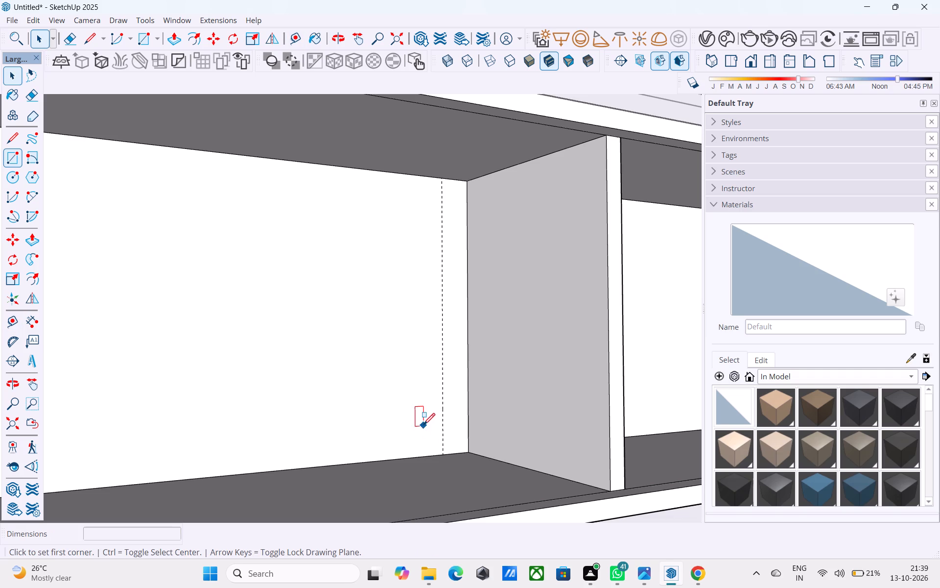
click(444, 452)
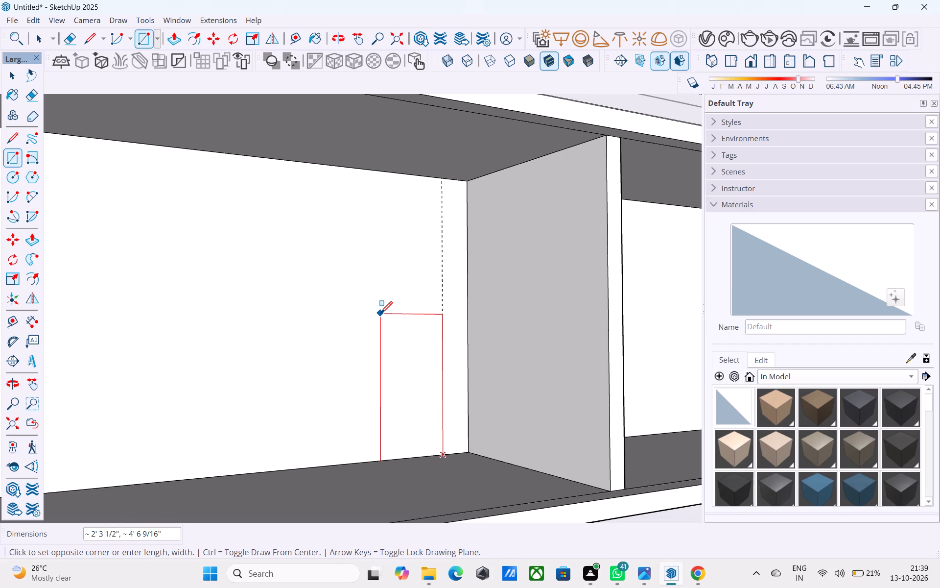
text(7',3')
key(Return)
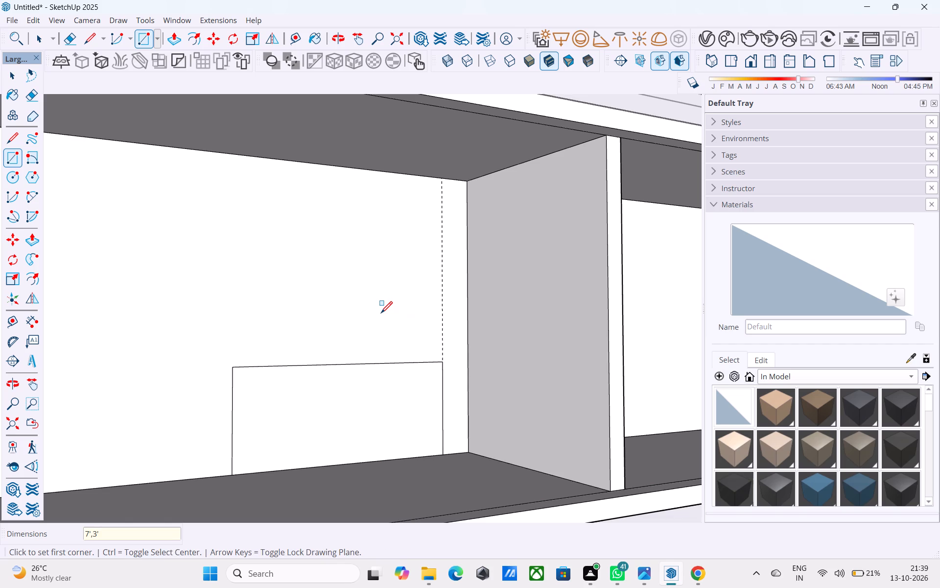
text(3'.7')
key(Return)
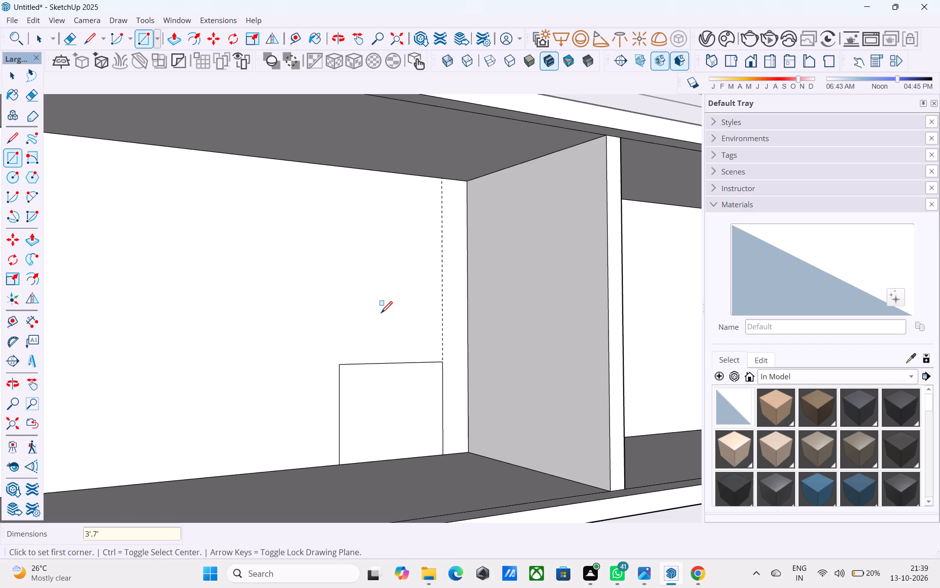
text(3',7')
key(Return)
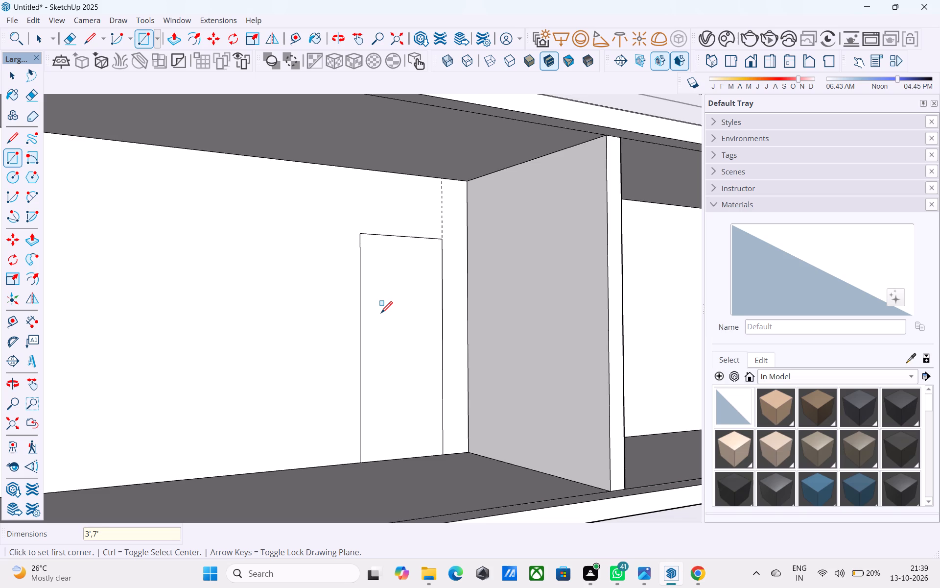
scroll(381, 314, up, 1)
key(space)
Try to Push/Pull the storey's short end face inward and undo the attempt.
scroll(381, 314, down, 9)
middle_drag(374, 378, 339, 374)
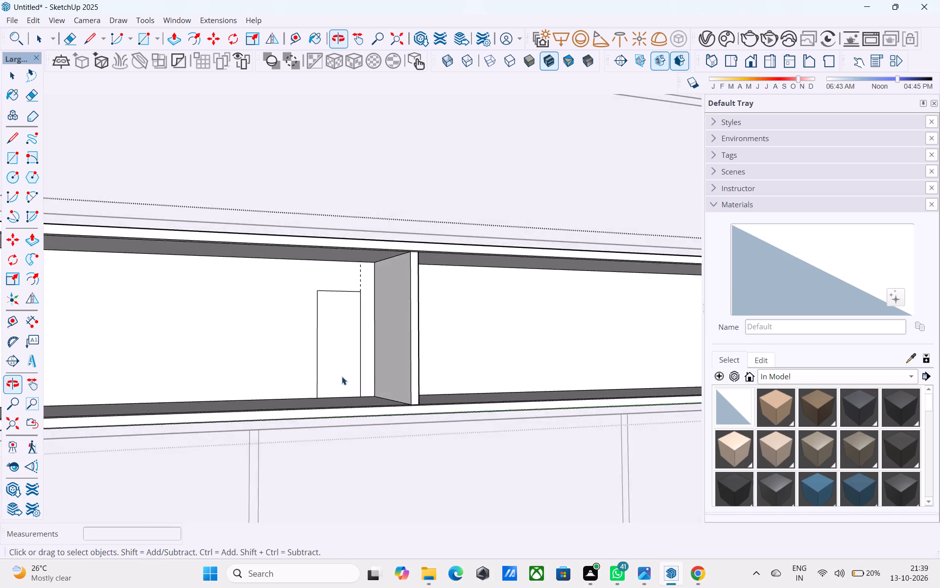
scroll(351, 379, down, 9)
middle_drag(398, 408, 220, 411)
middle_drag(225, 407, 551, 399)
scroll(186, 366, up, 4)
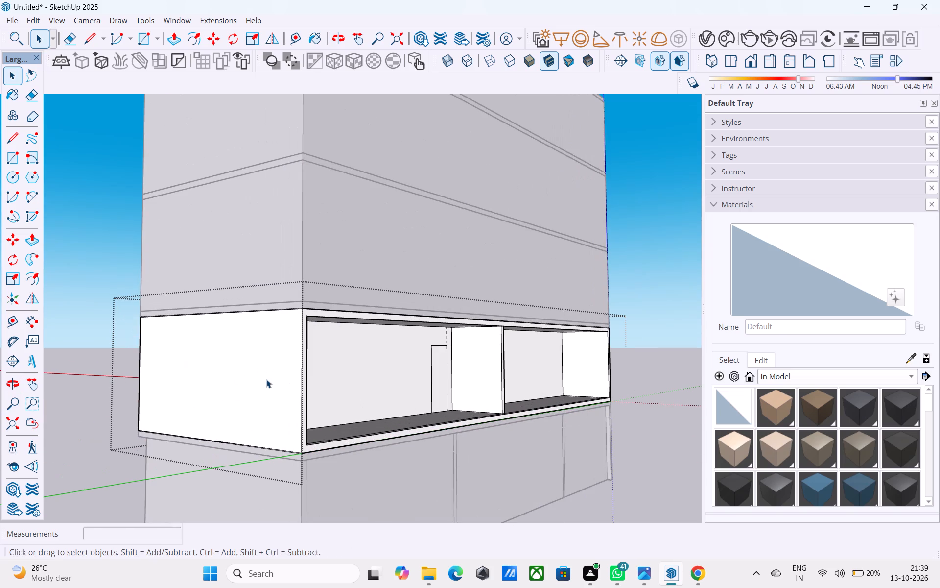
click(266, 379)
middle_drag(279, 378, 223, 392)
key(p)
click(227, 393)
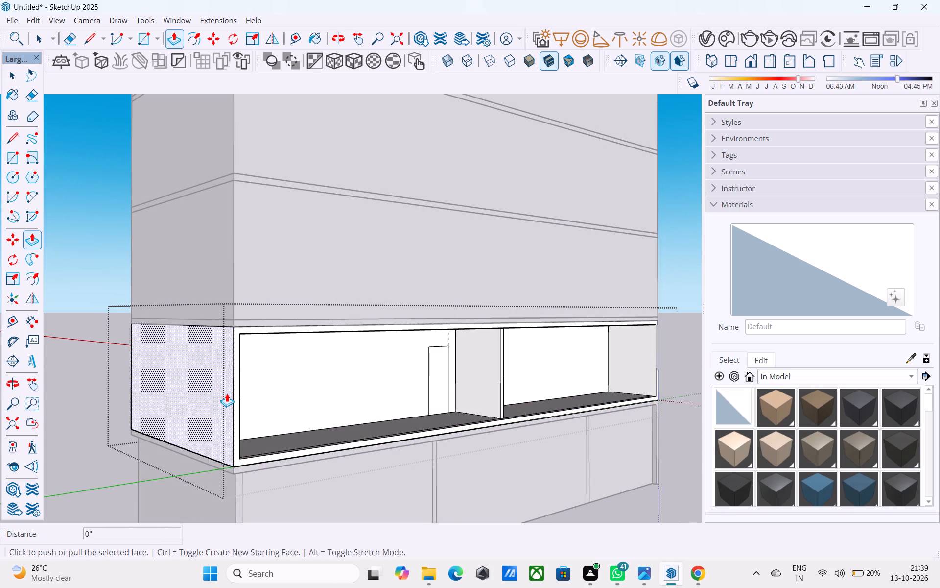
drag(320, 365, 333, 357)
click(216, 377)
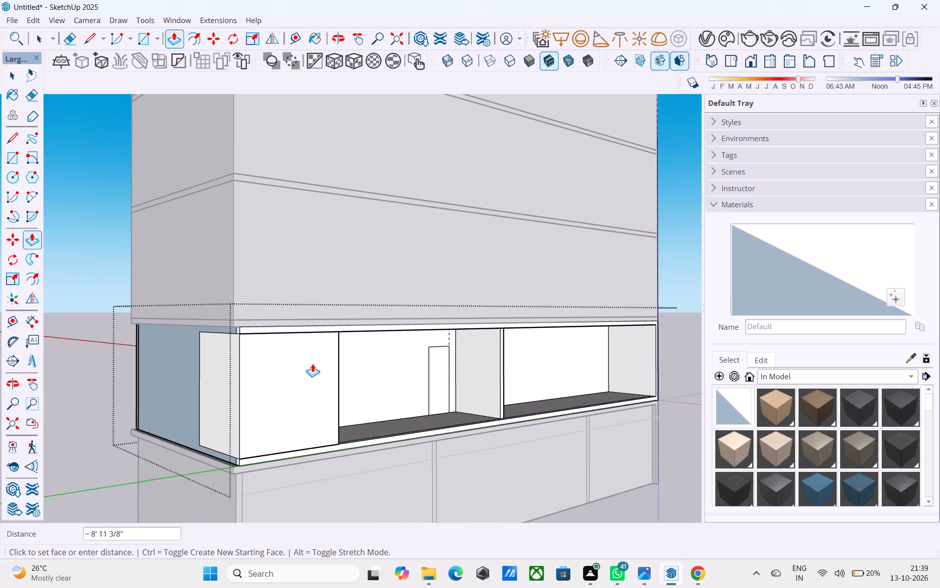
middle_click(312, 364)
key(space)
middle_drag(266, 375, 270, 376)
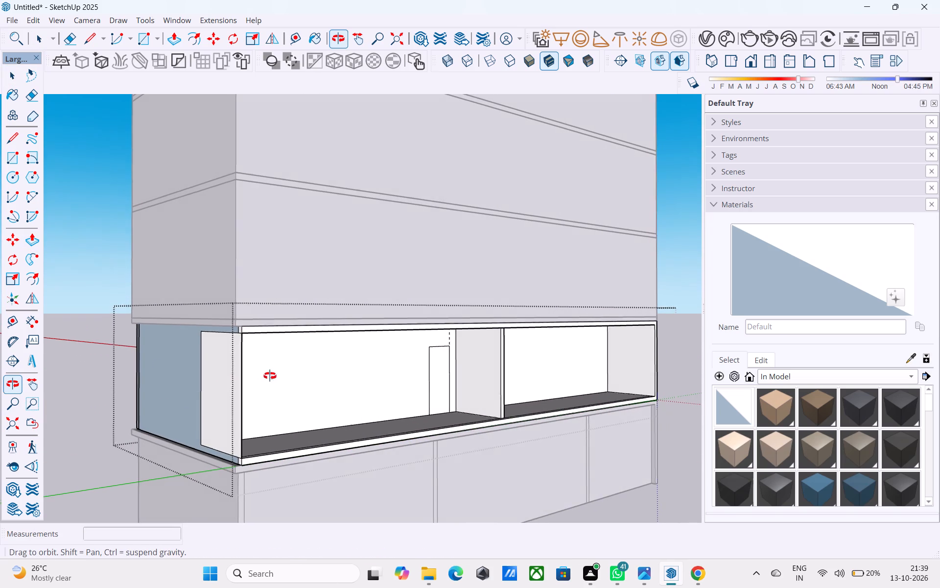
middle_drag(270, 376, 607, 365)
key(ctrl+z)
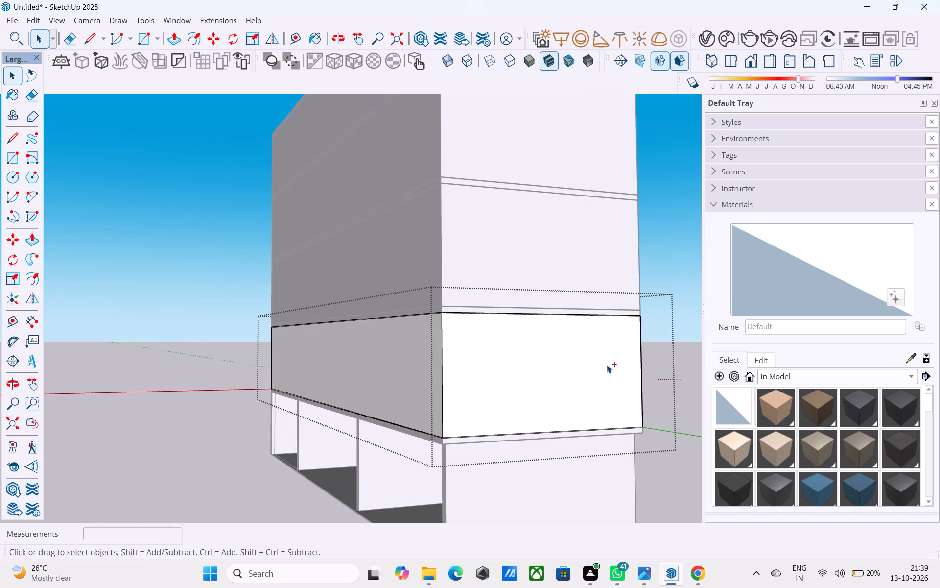
Finish editing the opened storey's group and return to the whole model.
middle_drag(607, 365, 153, 382)
middle_drag(153, 382, 179, 377)
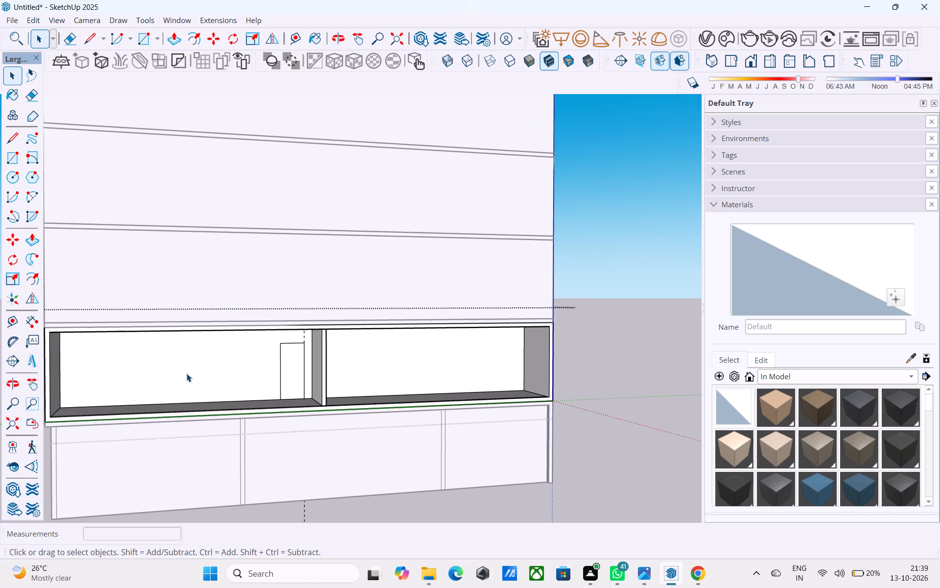
middle_drag(241, 371, 252, 367)
middle_drag(252, 367, 327, 357)
scroll(325, 358, down, 4)
scroll(377, 359, down, 1)
middle_drag(377, 359, 249, 380)
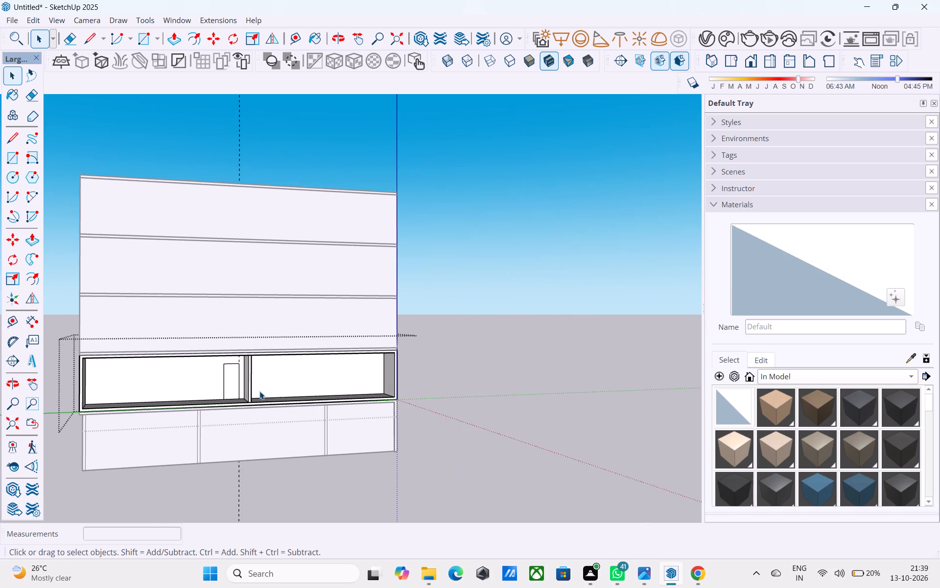
click(448, 389)
Examine the whole five-storey building from its long sides, short end and above.
middle_drag(448, 389, 330, 381)
scroll(391, 387, down, 8)
middle_drag(377, 408, 531, 441)
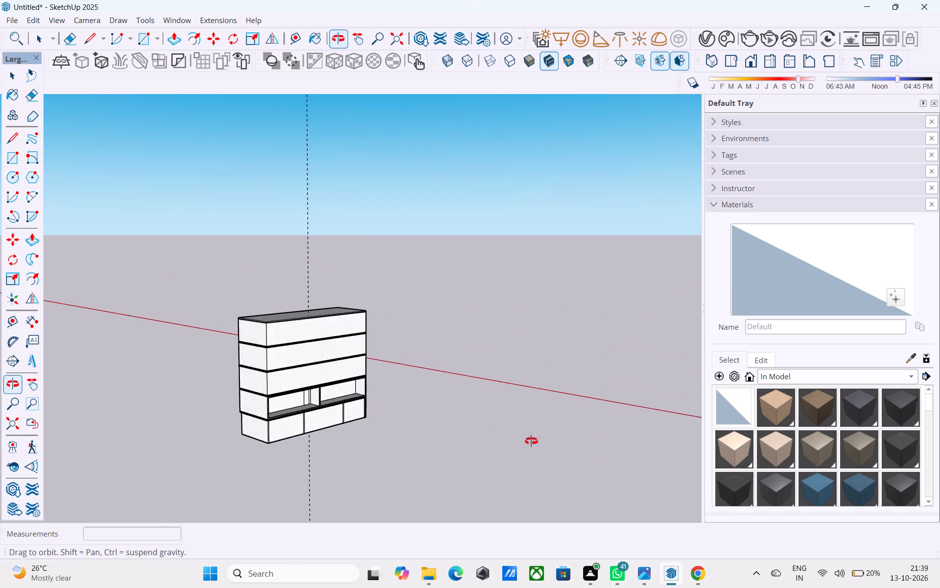
middle_drag(531, 441, 692, 455)
click(460, 418)
scroll(376, 414, down, 1)
middle_drag(374, 414, 549, 401)
scroll(533, 399, down, 6)
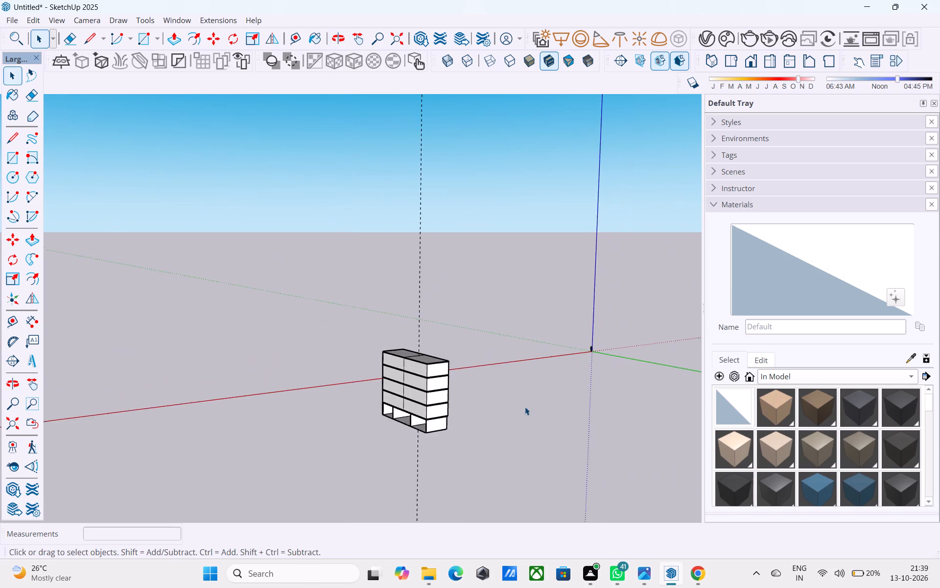
middle_drag(514, 409, 681, 408)
middle_drag(494, 410, 610, 387)
scroll(463, 380, up, 9)
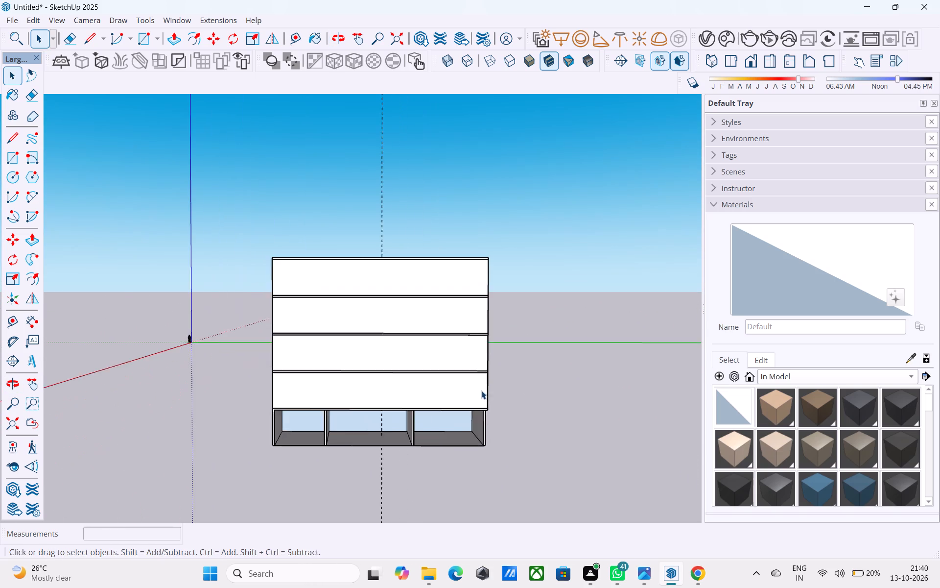
scroll(481, 391, up, 5)
shift+middle_drag(498, 399, 0, 367)
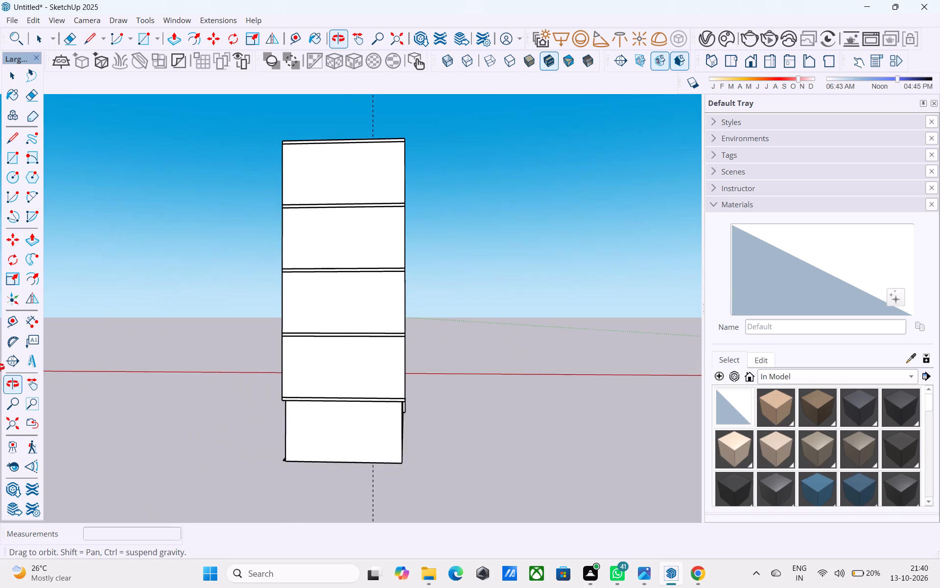
shift+middle_drag(0, 367, 0, 369)
middle_drag(335, 381, 314, 395)
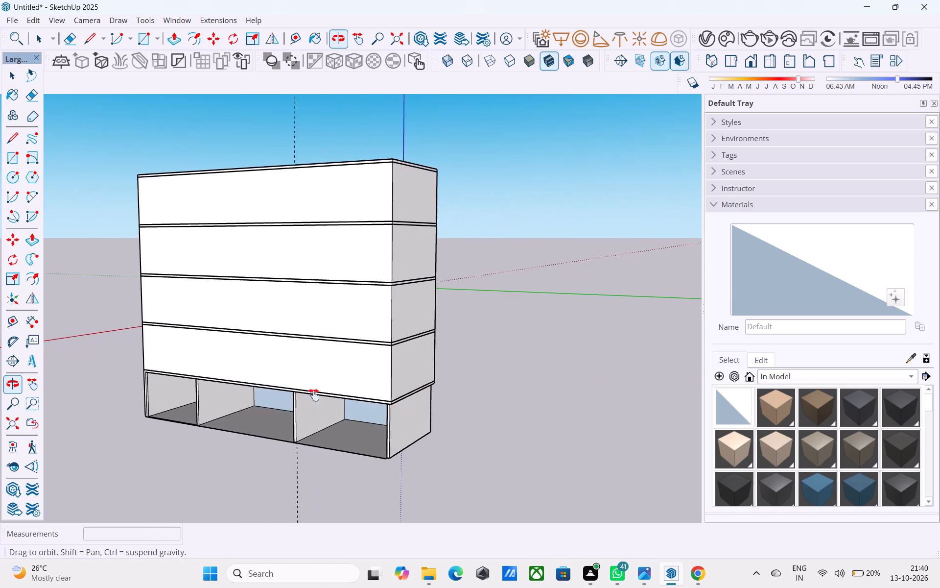
middle_drag(314, 395, 202, 379)
scroll(203, 379, down, 6)
middle_drag(233, 390, 377, 422)
scroll(378, 455, down, 5)
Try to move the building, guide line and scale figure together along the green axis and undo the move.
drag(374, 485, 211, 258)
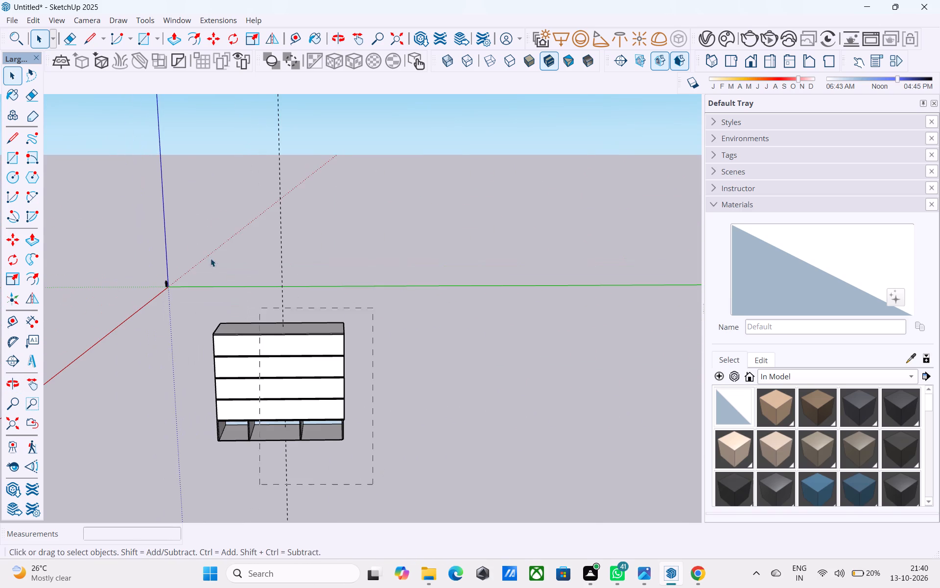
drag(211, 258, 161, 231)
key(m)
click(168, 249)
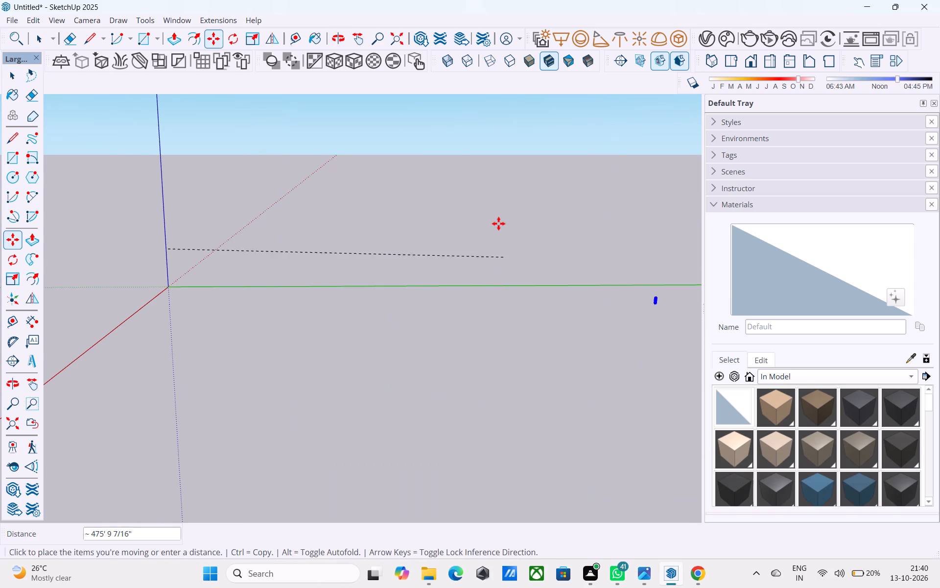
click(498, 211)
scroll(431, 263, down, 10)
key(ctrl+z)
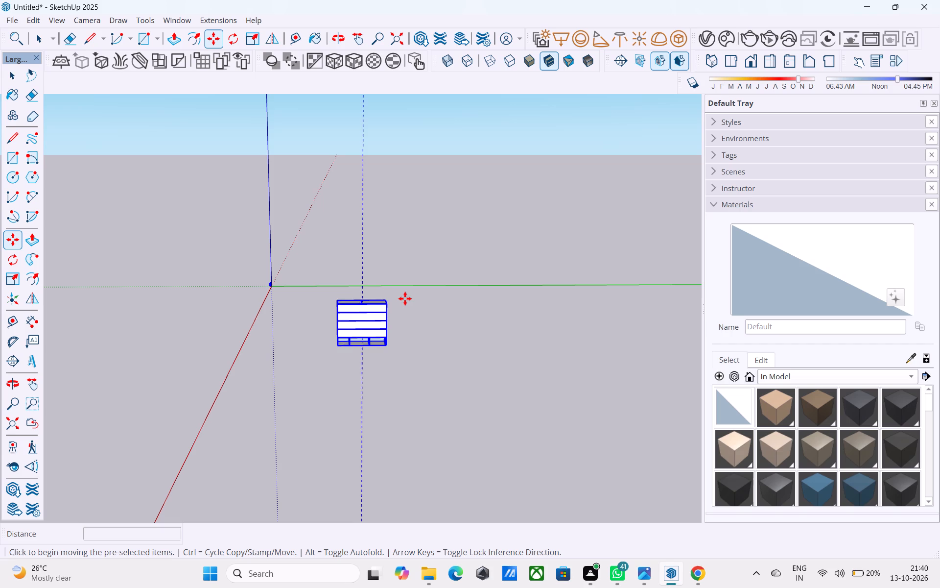
Move the selected building, guide line and scale figure together by about 81' 5".
drag(403, 364, 389, 344)
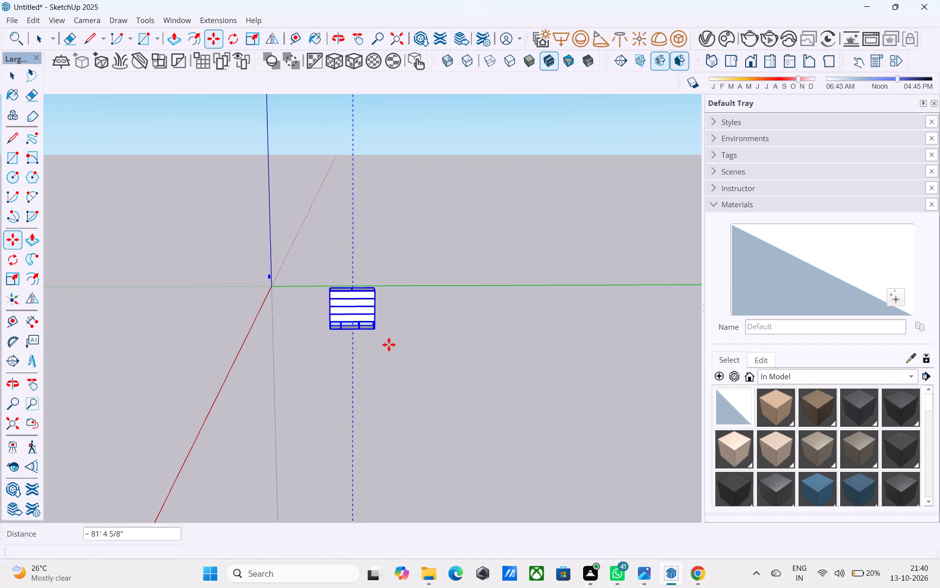
key(space)
Move the building and its guide line along the green axis, farther from the origin, to clear open ground.
click(404, 368)
drag(403, 364, 332, 245)
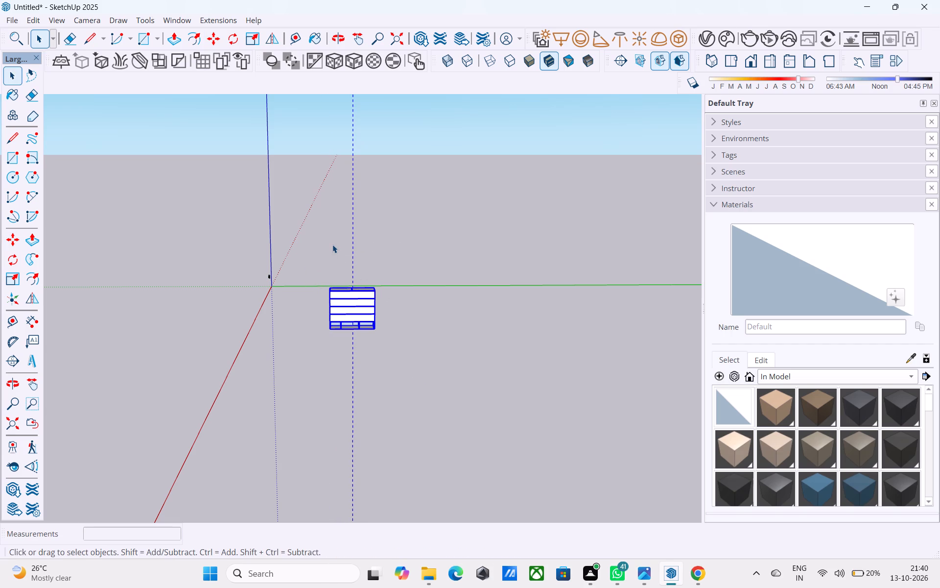
key(m)
click(332, 245)
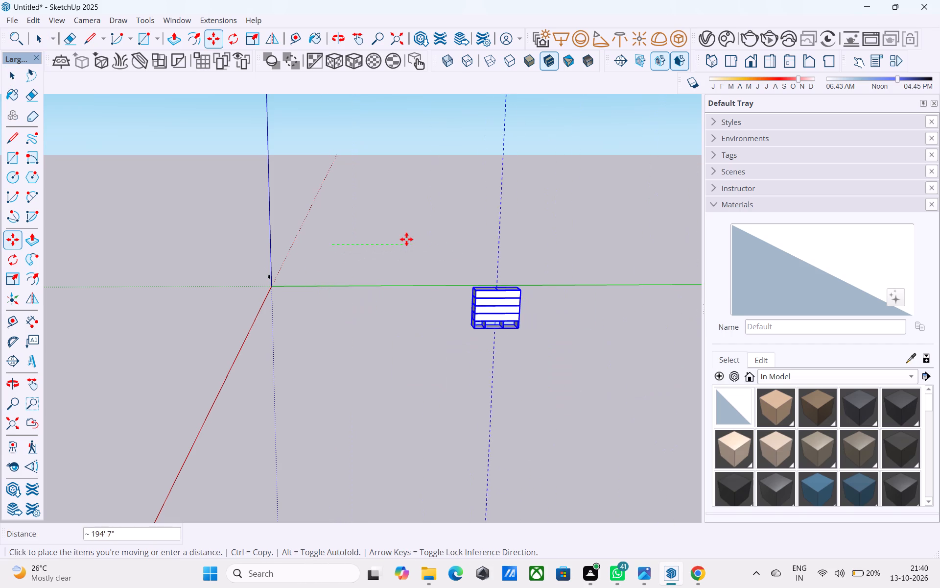
click(422, 247)
key(space)
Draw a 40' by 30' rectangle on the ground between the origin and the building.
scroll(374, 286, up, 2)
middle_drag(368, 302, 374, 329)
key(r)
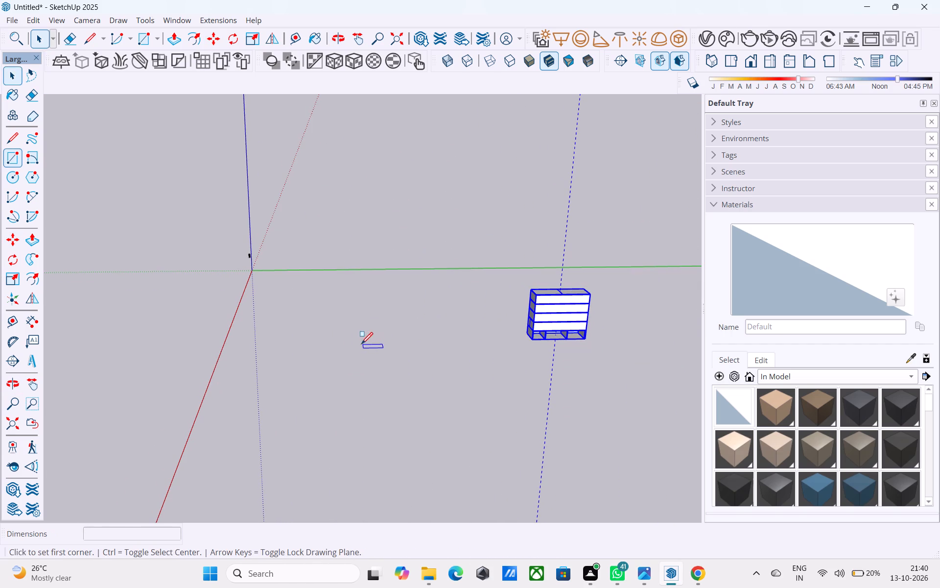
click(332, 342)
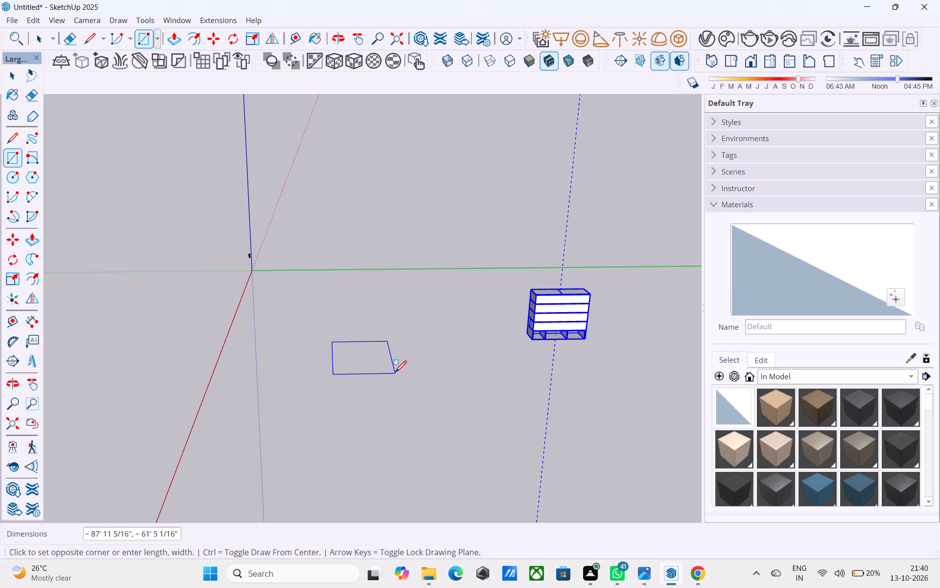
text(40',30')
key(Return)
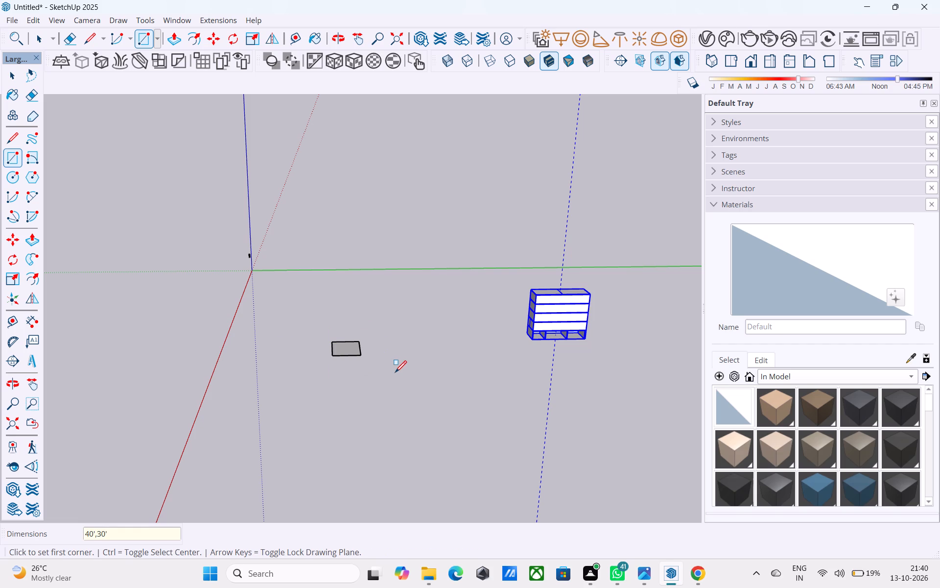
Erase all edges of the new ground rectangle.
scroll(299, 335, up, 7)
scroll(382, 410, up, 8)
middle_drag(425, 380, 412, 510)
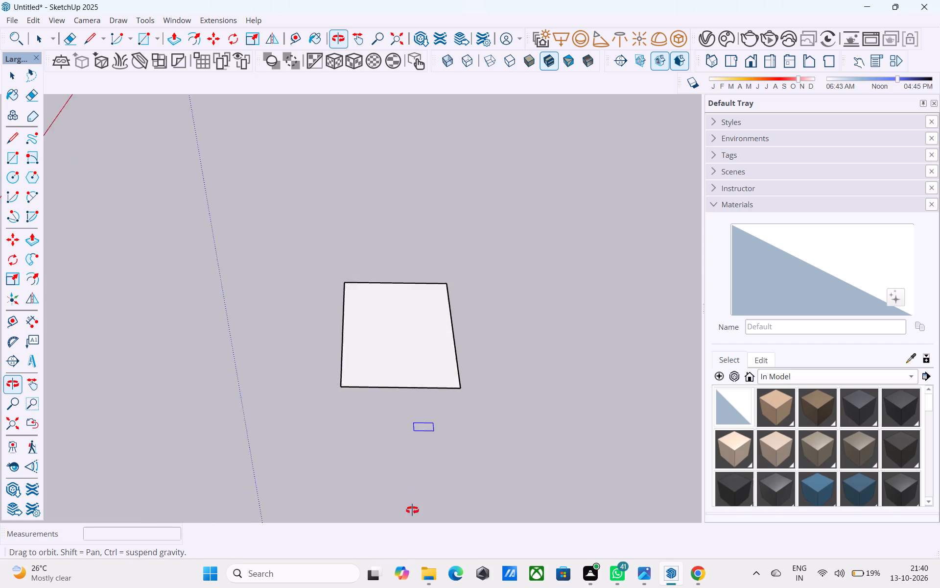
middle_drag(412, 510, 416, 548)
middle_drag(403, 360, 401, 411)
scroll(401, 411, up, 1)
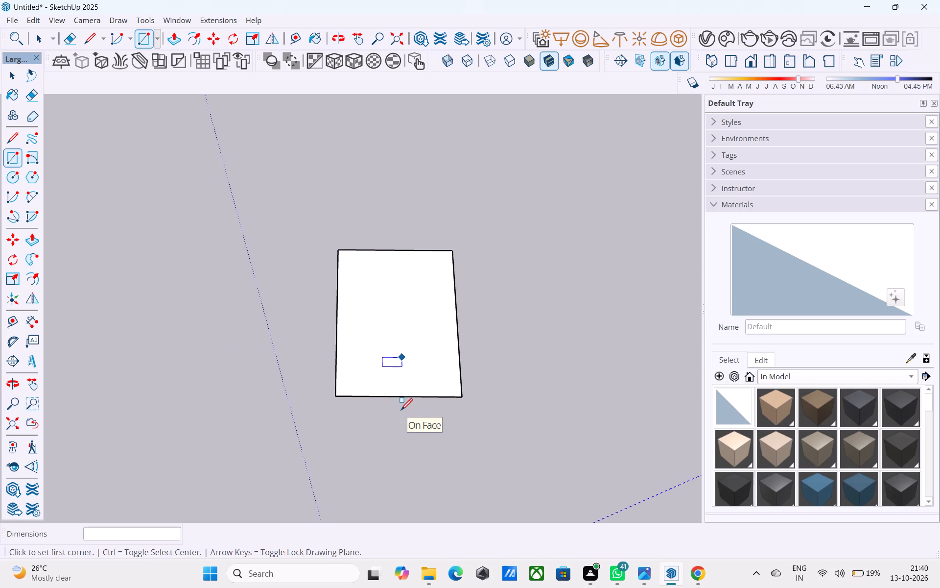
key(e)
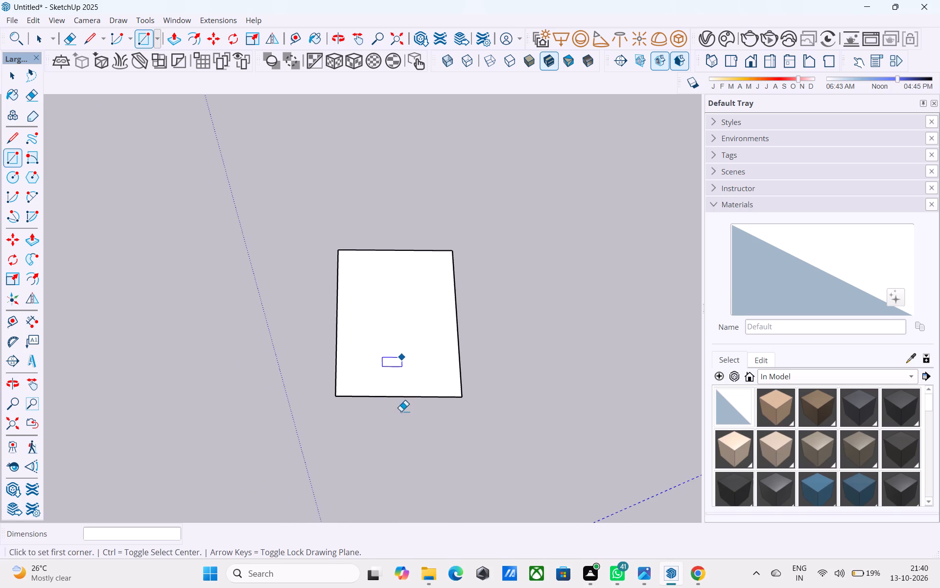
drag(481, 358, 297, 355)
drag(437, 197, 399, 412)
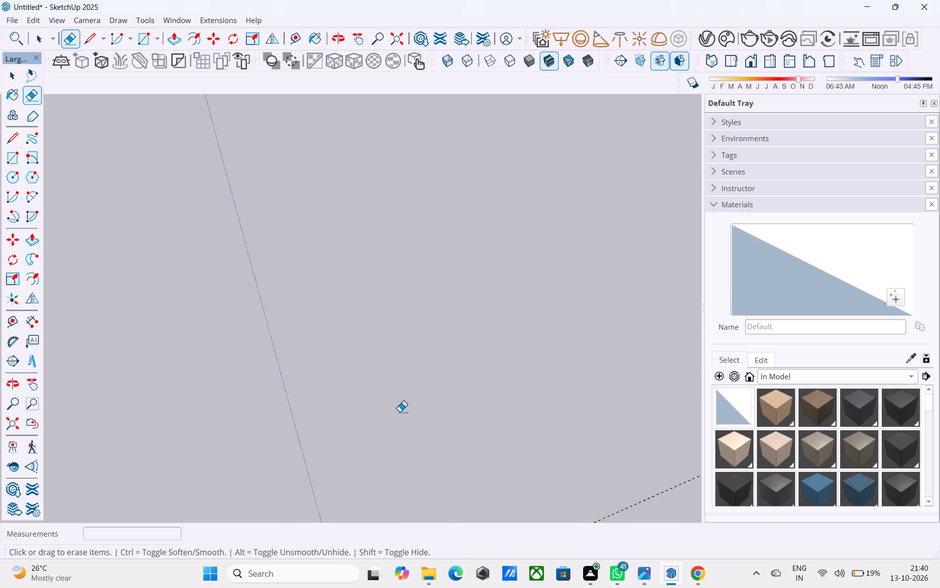
Draw a 30' by 40' rectangle on the empty ground, with its 40' side along the green axis.
key(r)
click(337, 334)
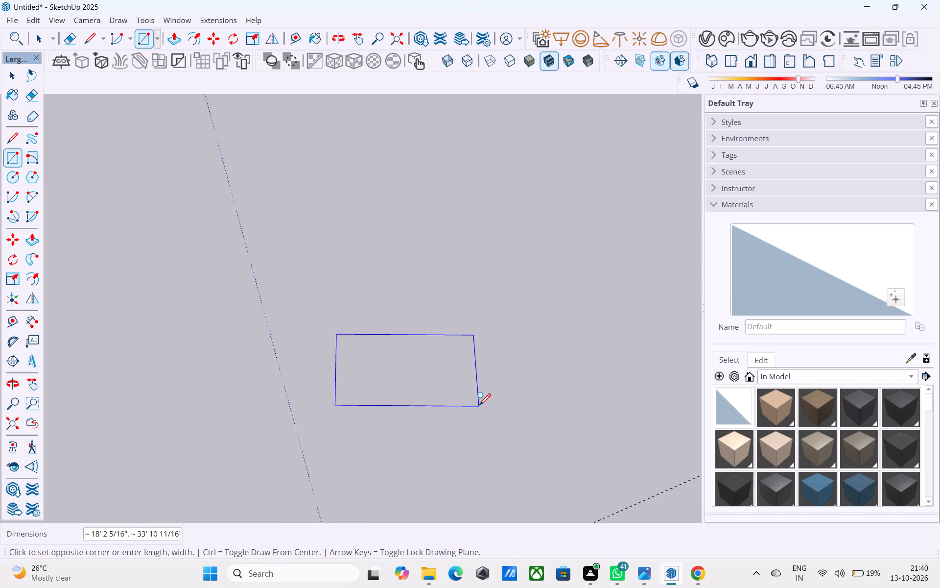
text(30',40')
key(Return)
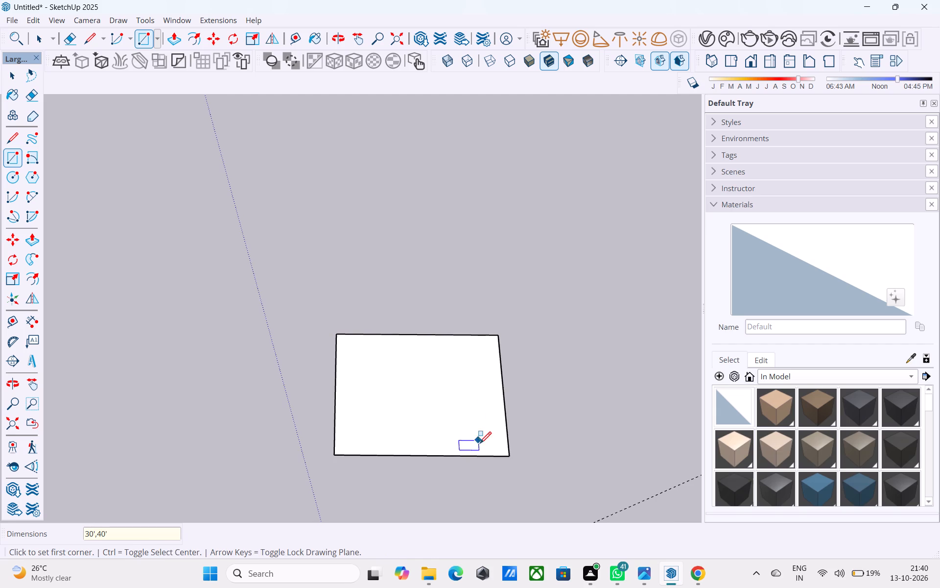
middle_drag(480, 444, 473, 171)
scroll(467, 187, down, 5)
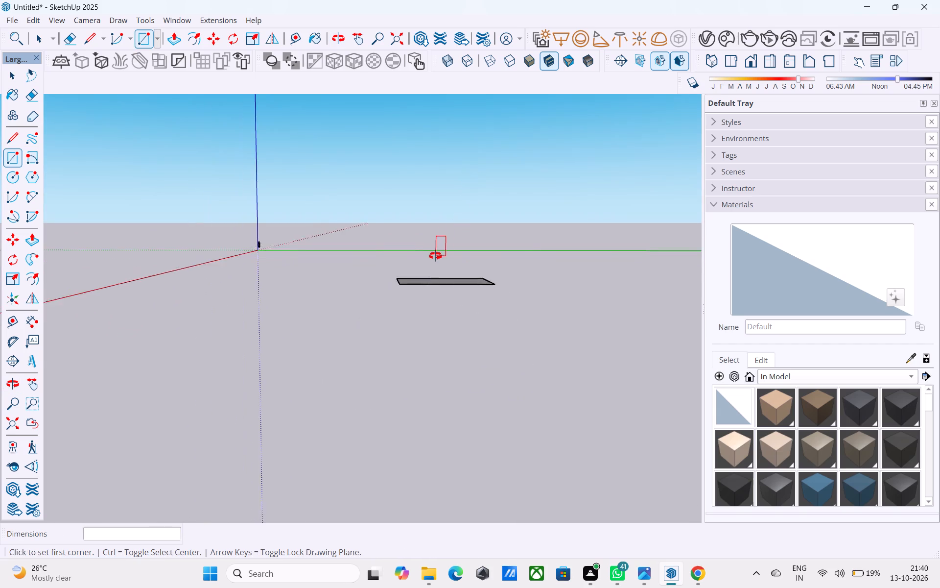
middle_drag(435, 256, 429, 277)
middle_drag(428, 277, 428, 324)
scroll(416, 390, up, 2)
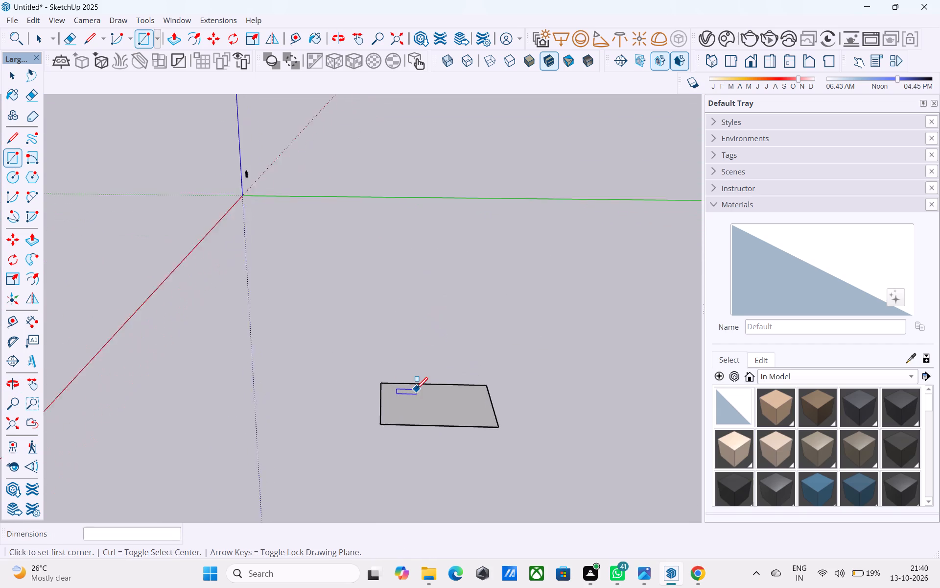
scroll(416, 390, up, 1)
key(space)
Offset the rectangle's outline 9" inward to mark the wall thickness.
middle_drag(423, 409, 420, 355)
scroll(420, 355, up, 2)
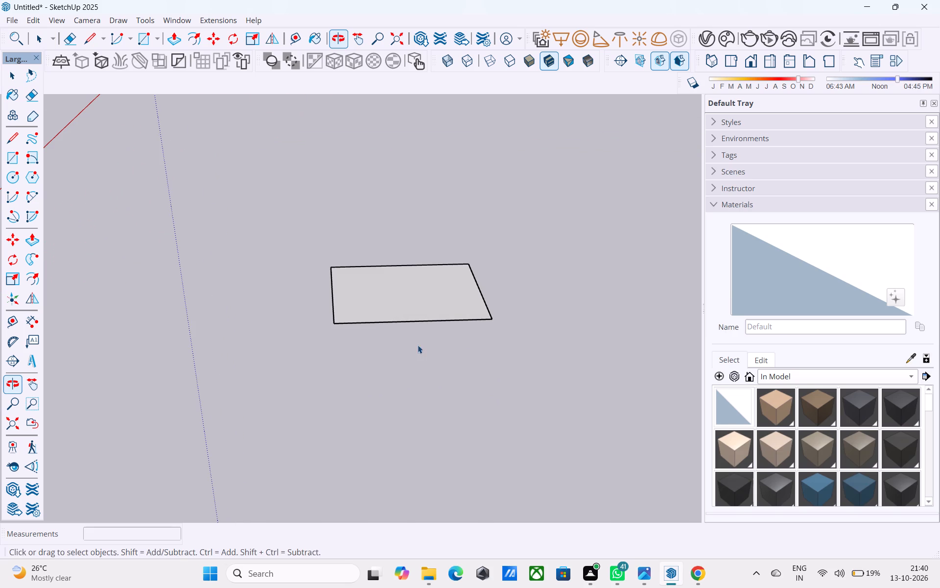
click(420, 304)
middle_drag(420, 304, 419, 312)
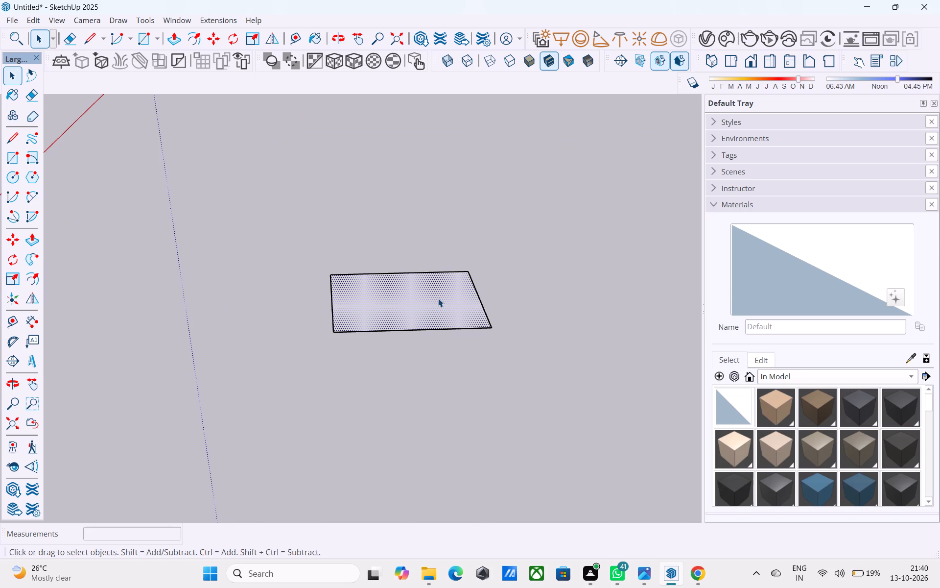
key(f)
click(433, 305)
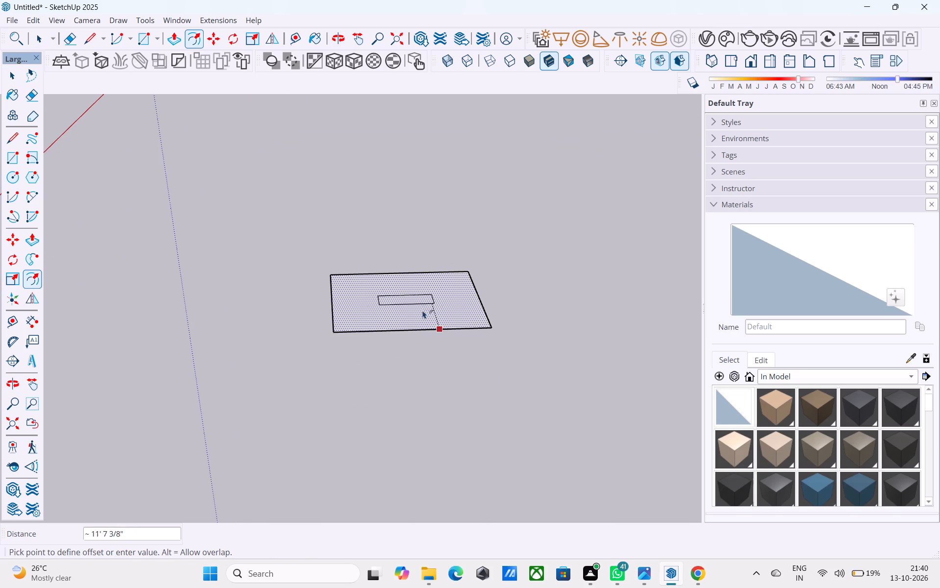
key(9)
key(shift+quotedbl)
key(Return)
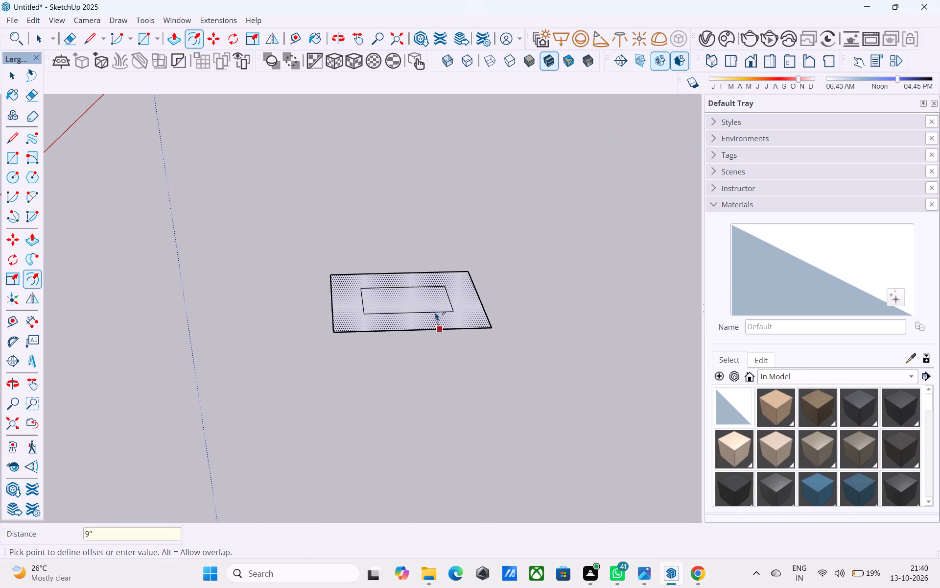
key(space)
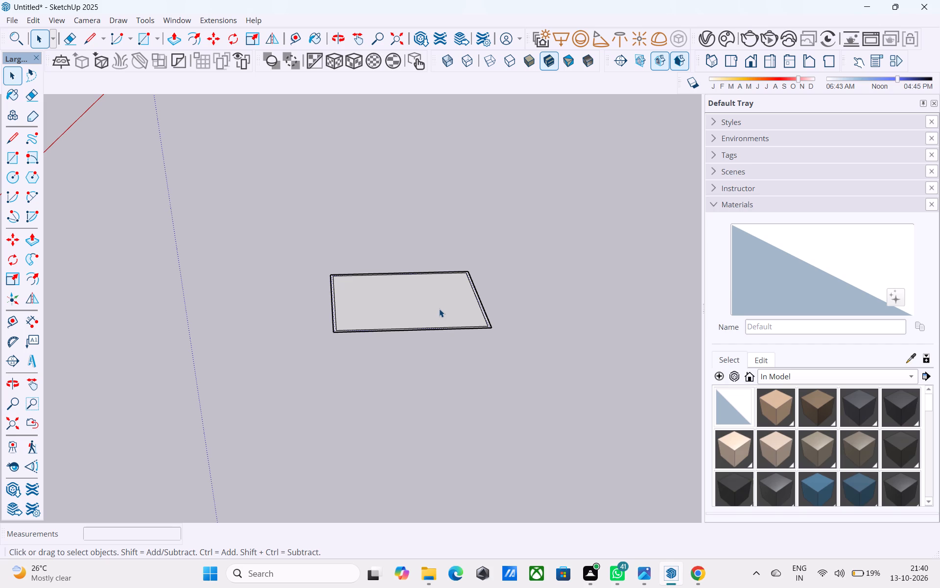
Draw a line across the inner face joining the midpoints of its two long edges.
scroll(439, 309, up, 1)
middle_drag(439, 309, 428, 363)
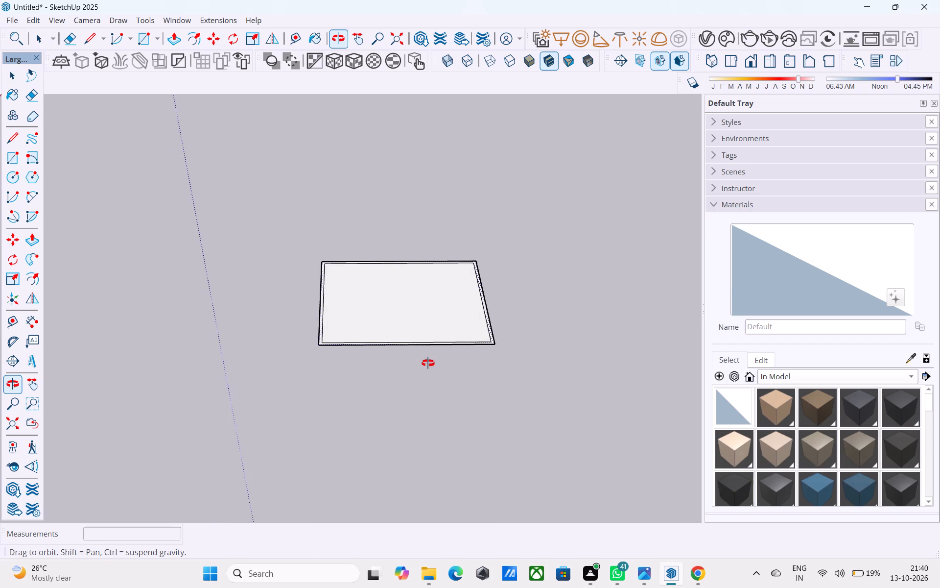
middle_drag(428, 363, 428, 362)
middle_drag(408, 357, 429, 370)
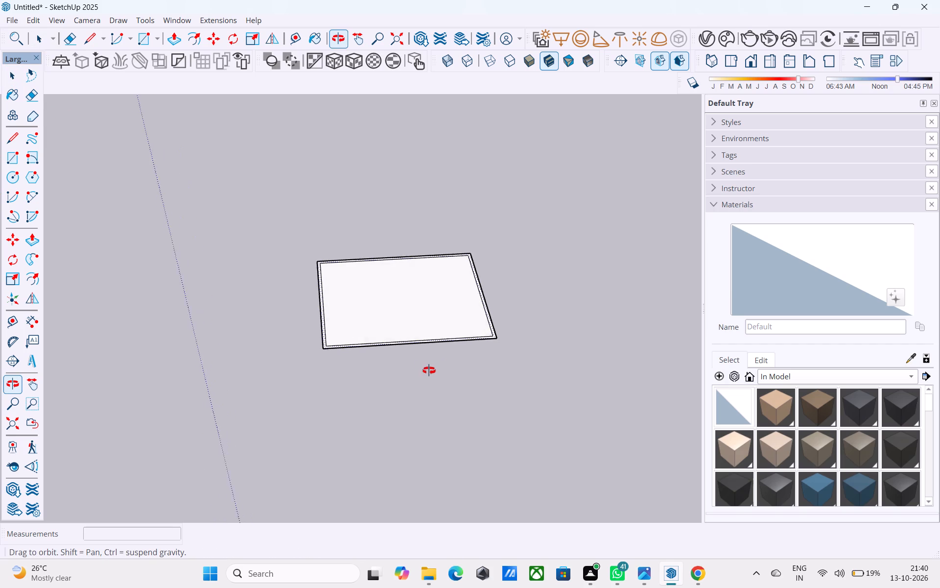
middle_drag(429, 370, 431, 372)
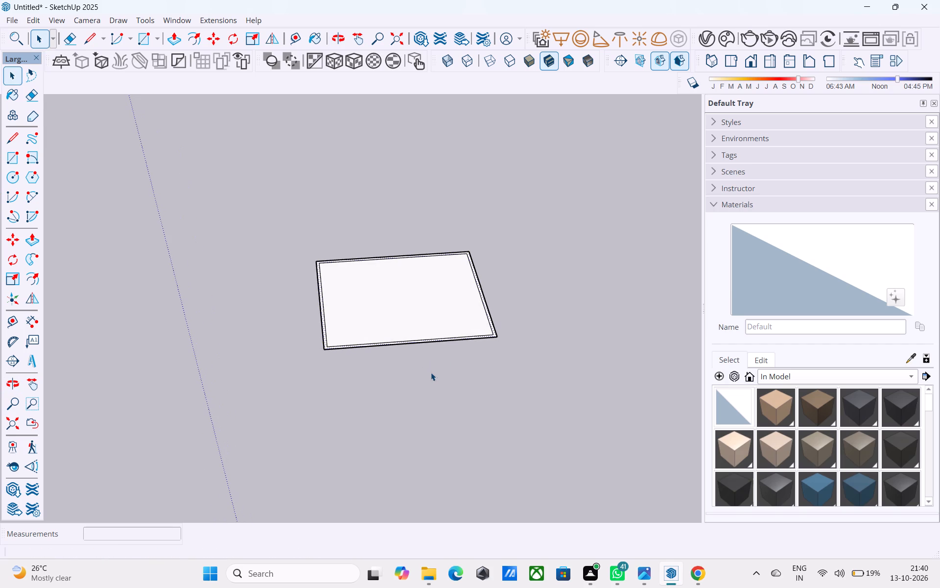
middle_drag(431, 372, 441, 397)
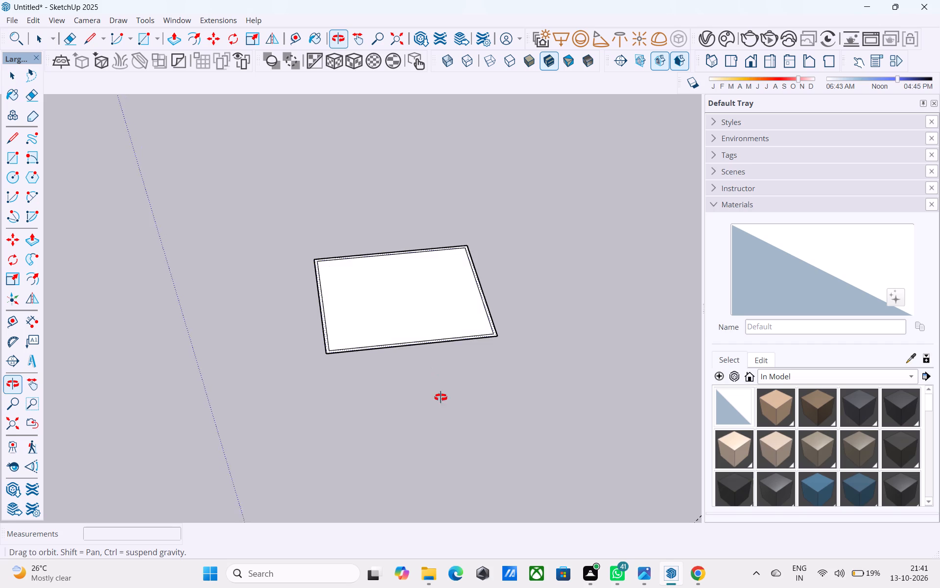
middle_drag(441, 397, 441, 408)
scroll(381, 359, up, 5)
middle_drag(393, 337, 402, 367)
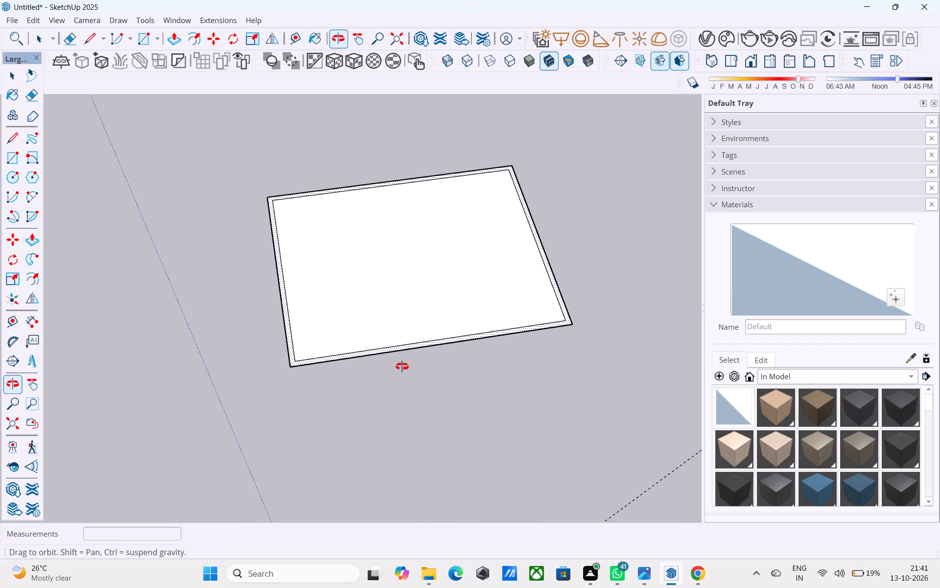
middle_drag(402, 367, 382, 350)
key(l)
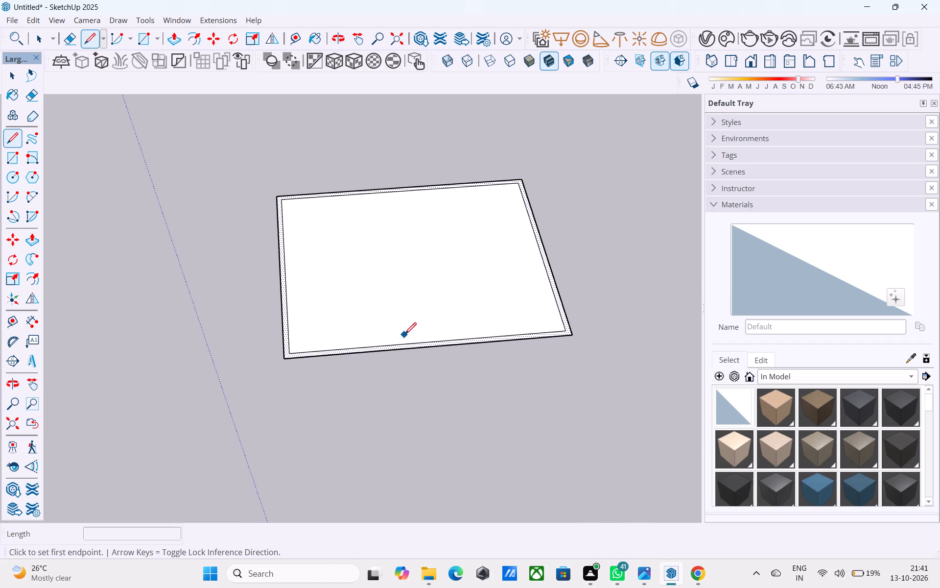
click(431, 342)
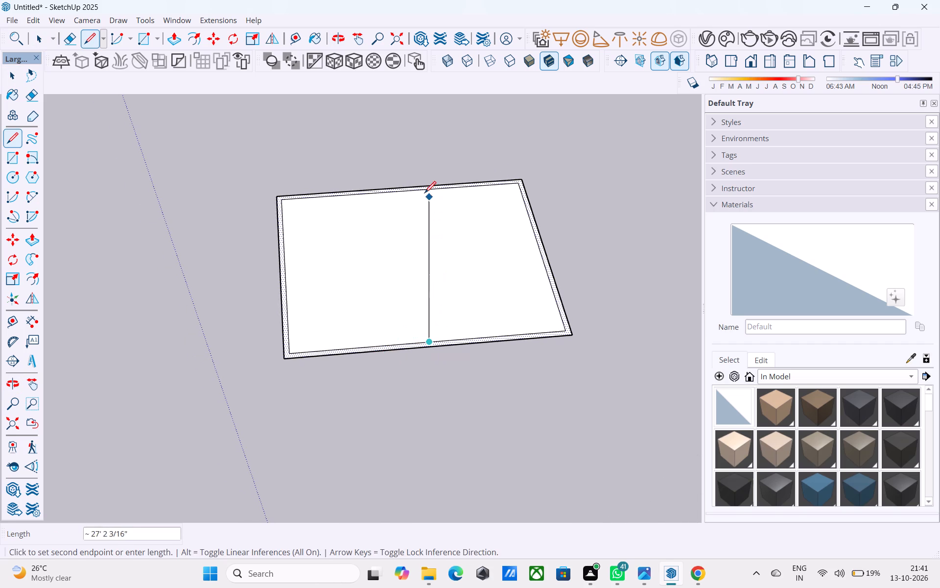
click(400, 192)
scroll(411, 227, up, 6)
key(space)
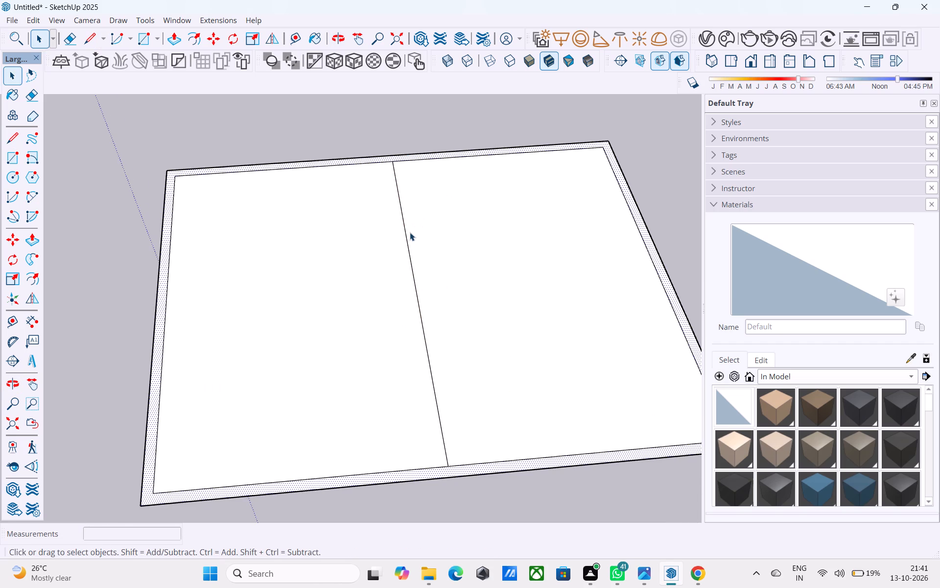
Copy the centre line 2' along the long inner edge toward the side nearer the blue axis.
click(403, 233)
click(408, 235)
key(m)
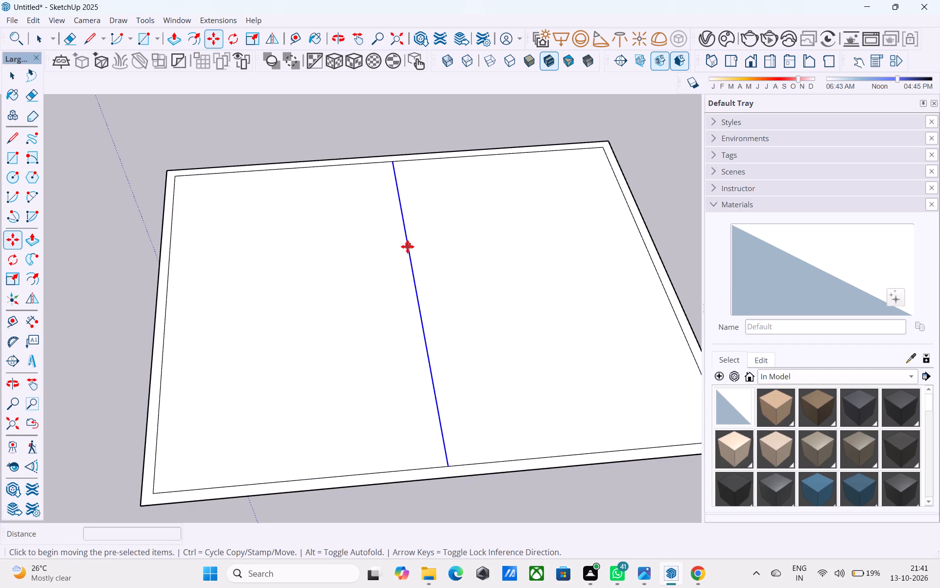
click(447, 461)
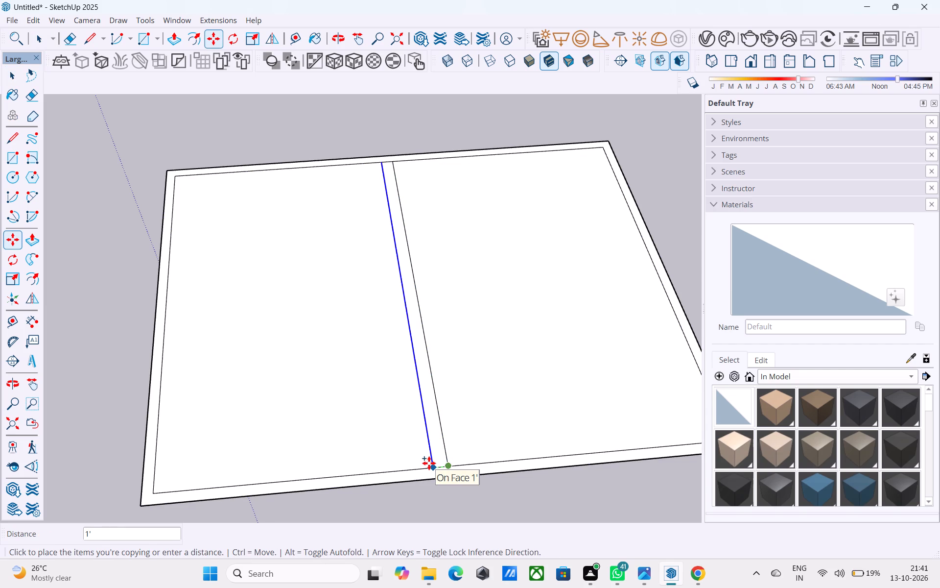
text(2;)
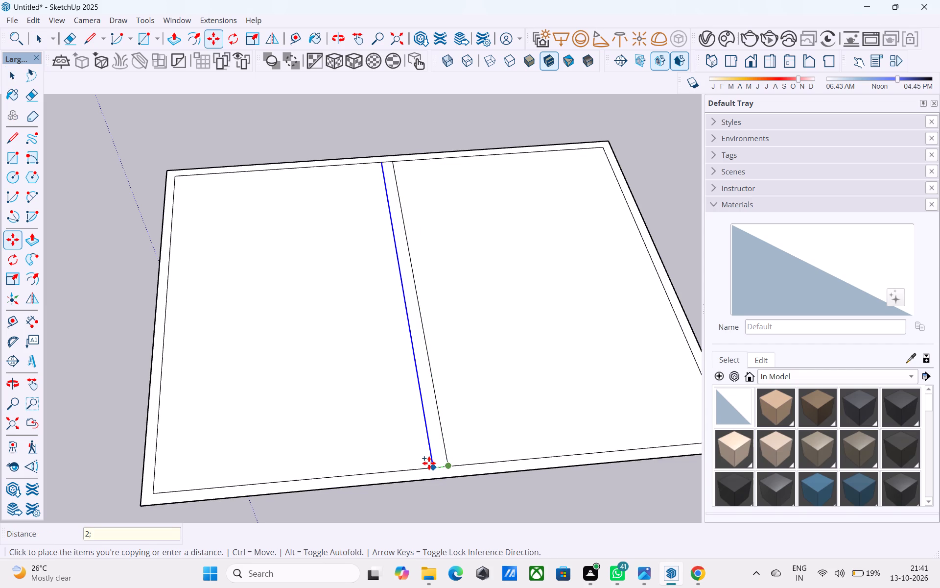
key(BackSpace)
key(apostrophe)
key(Return)
key(space)
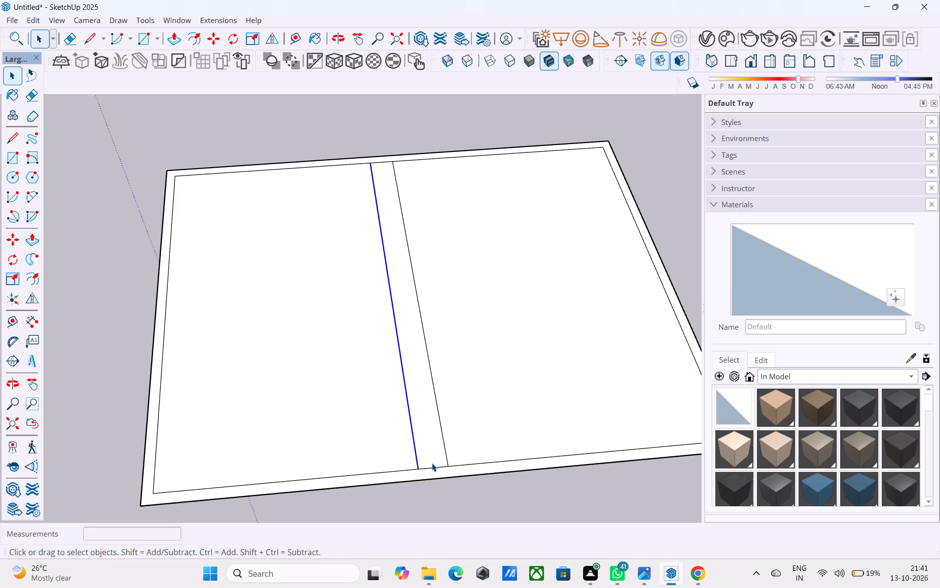
Copy the centre line 2' along the long inner edge to the opposite side.
click(447, 454)
key(m)
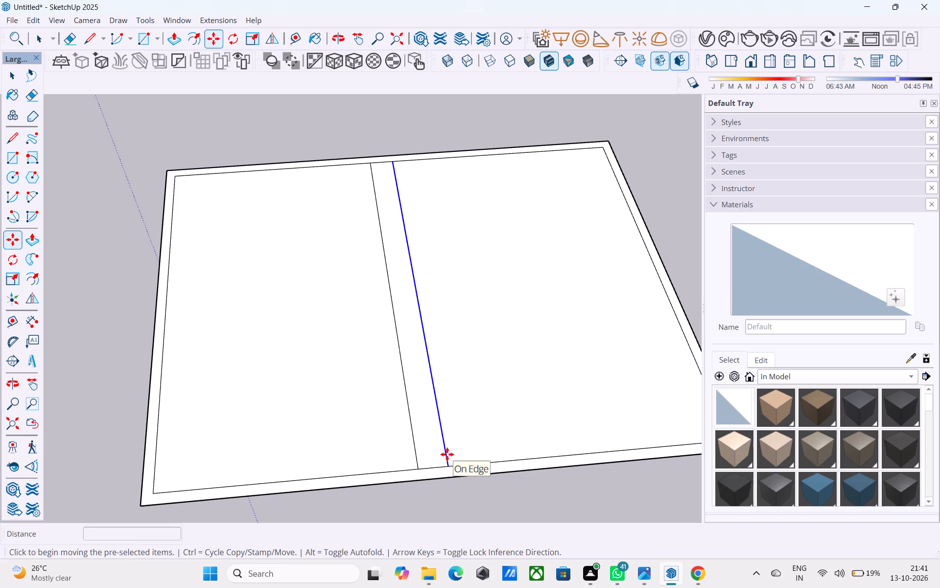
click(450, 465)
click(474, 465)
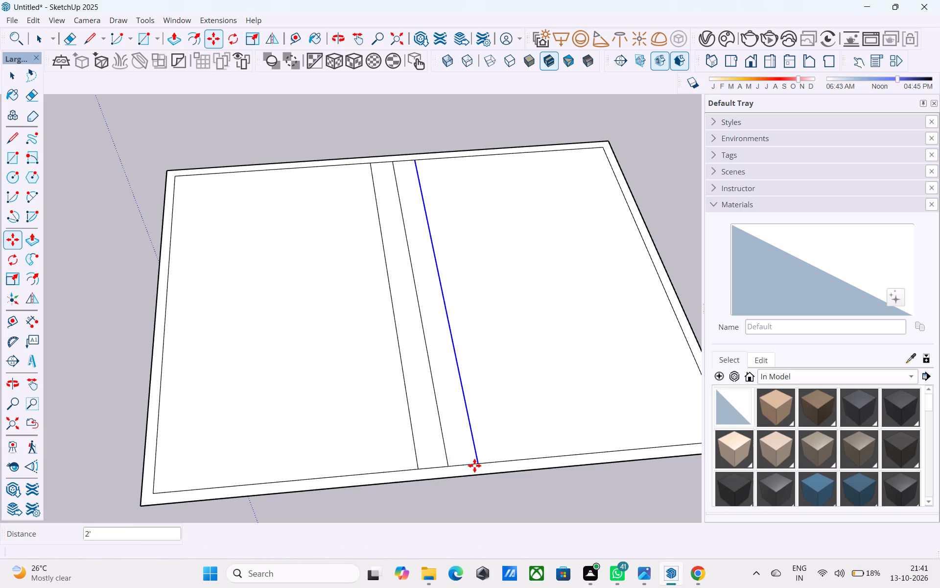
Erase the original centre line between its two copies.
key(e)
click(442, 420)
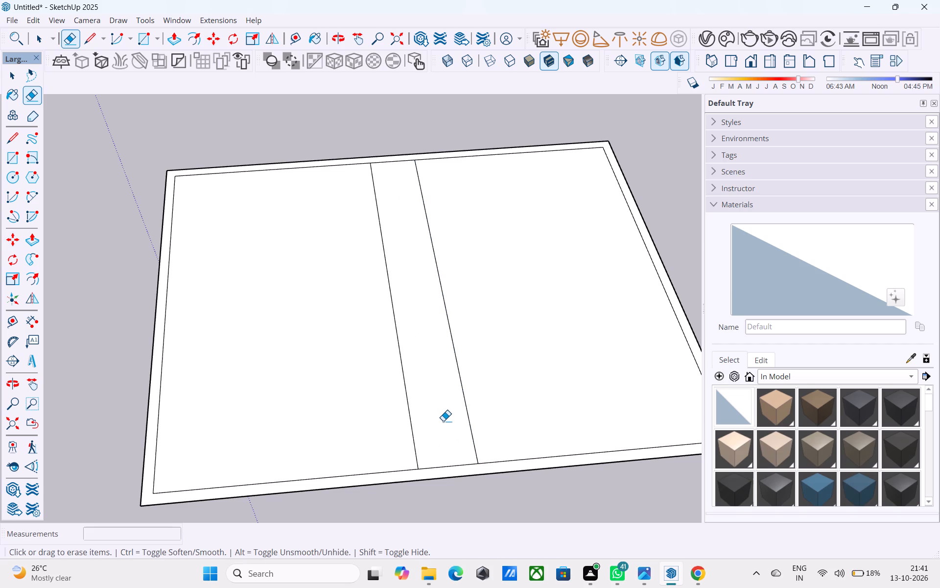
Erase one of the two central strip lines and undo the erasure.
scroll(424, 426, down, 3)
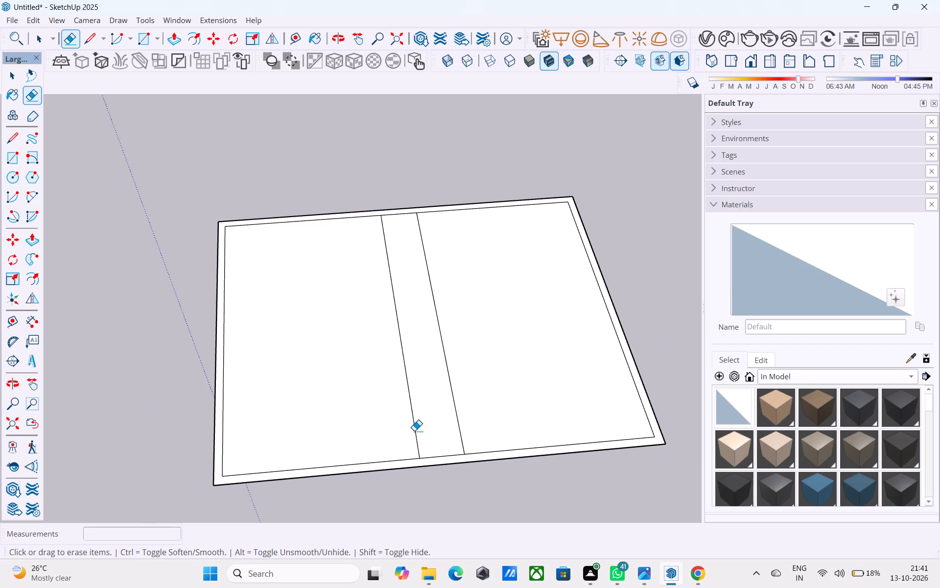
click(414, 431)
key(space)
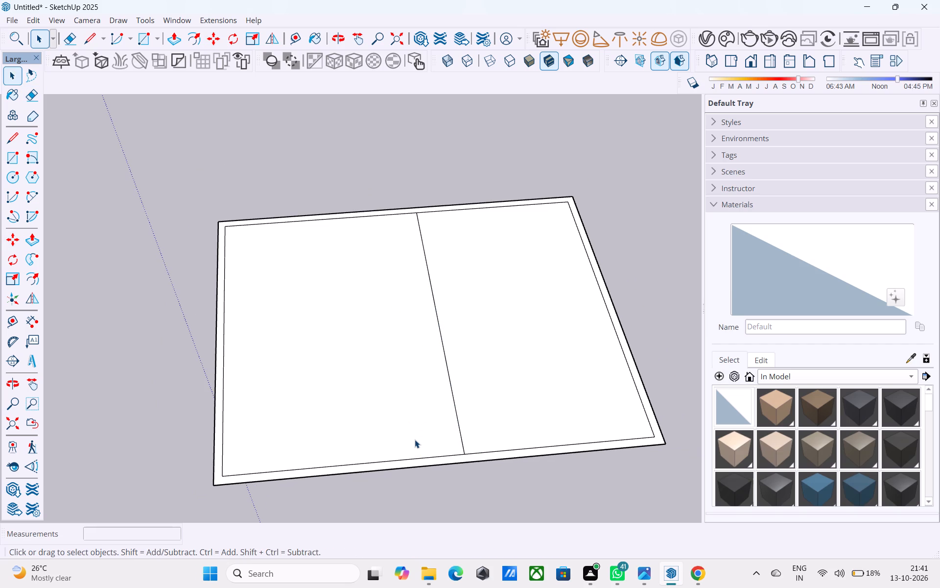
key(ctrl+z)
Pull the 9" wall border up to a height of 12'.
key(space)
click(418, 462)
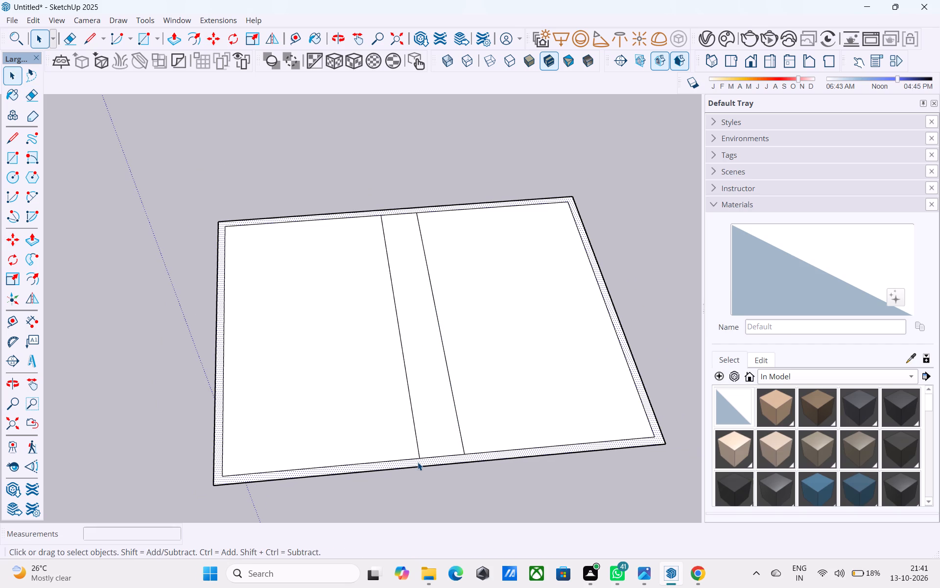
key(p)
click(418, 462)
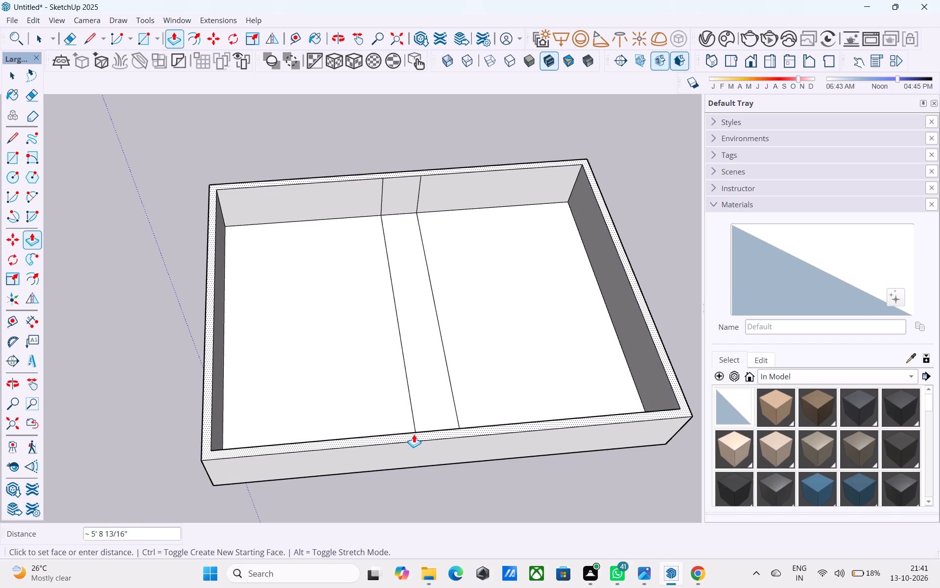
text(12')
key(Return)
scroll(414, 434, up, 1)
key(space)
Offset the outline of the near long outer wall face inward by 1'.
middle_drag(412, 432, 441, 297)
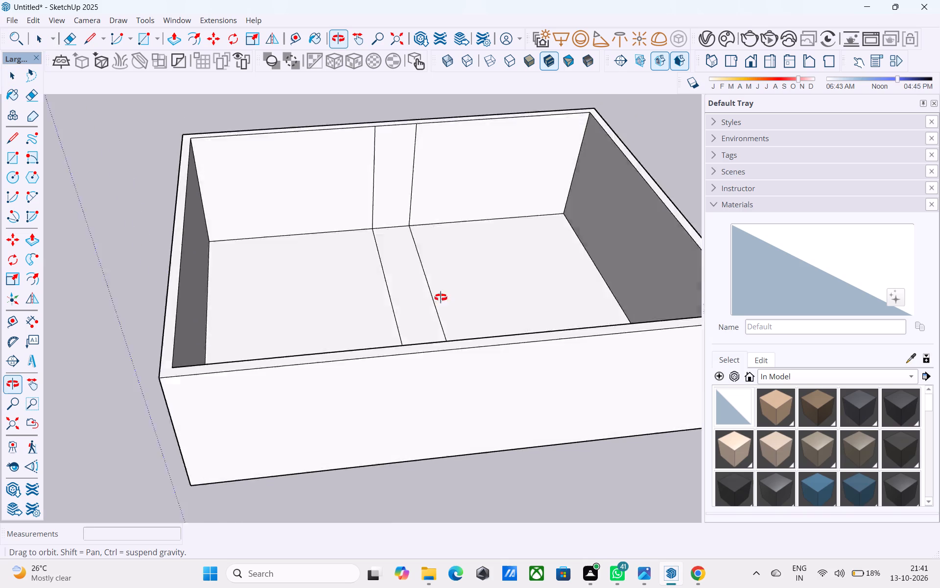
middle_drag(441, 297, 438, 237)
scroll(410, 308, down, 1)
middle_drag(410, 308, 417, 292)
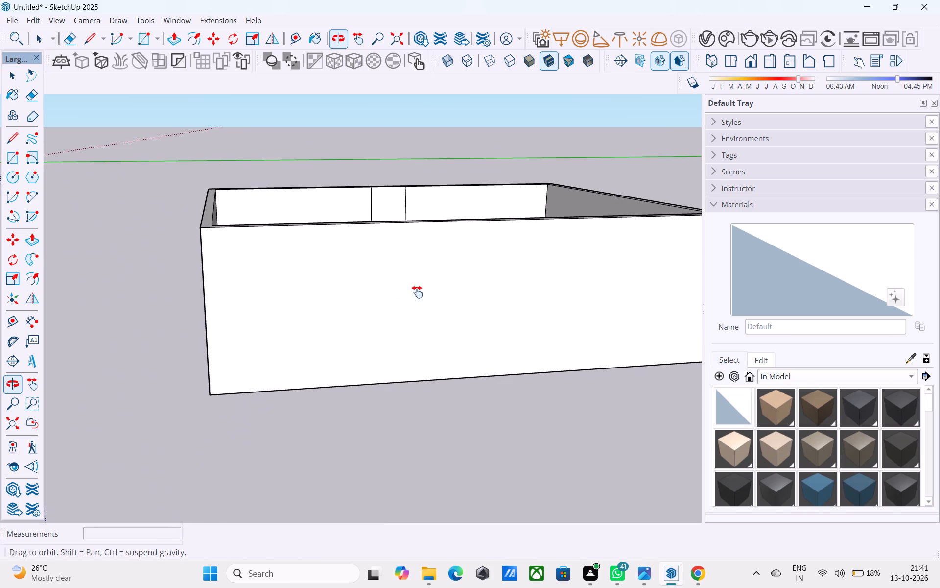
middle_drag(417, 292, 417, 292)
click(417, 292)
key(f)
click(416, 292)
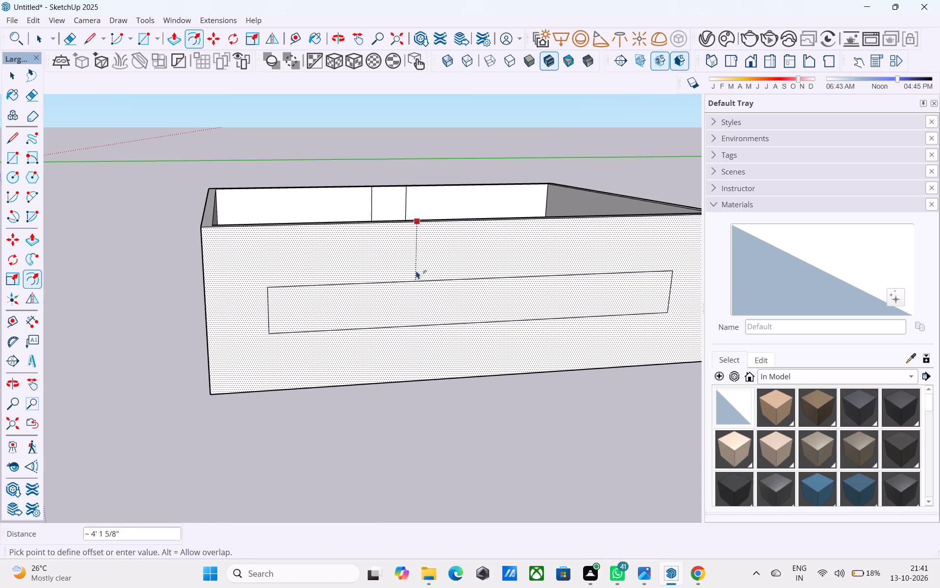
text(1')
key(Return)
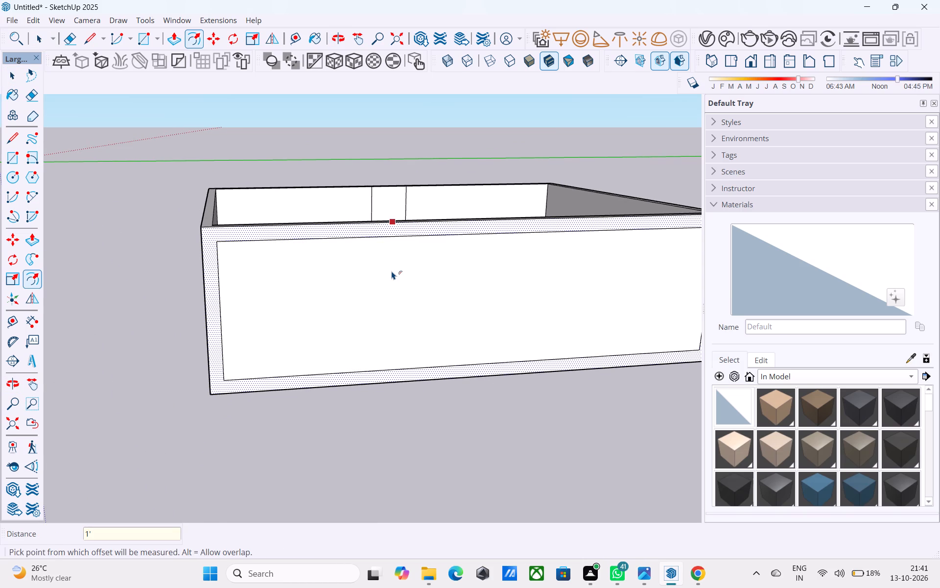
Group all the connected geometry of the walled box.
scroll(389, 279, down, 2)
middle_drag(391, 276, 432, 335)
click(411, 332)
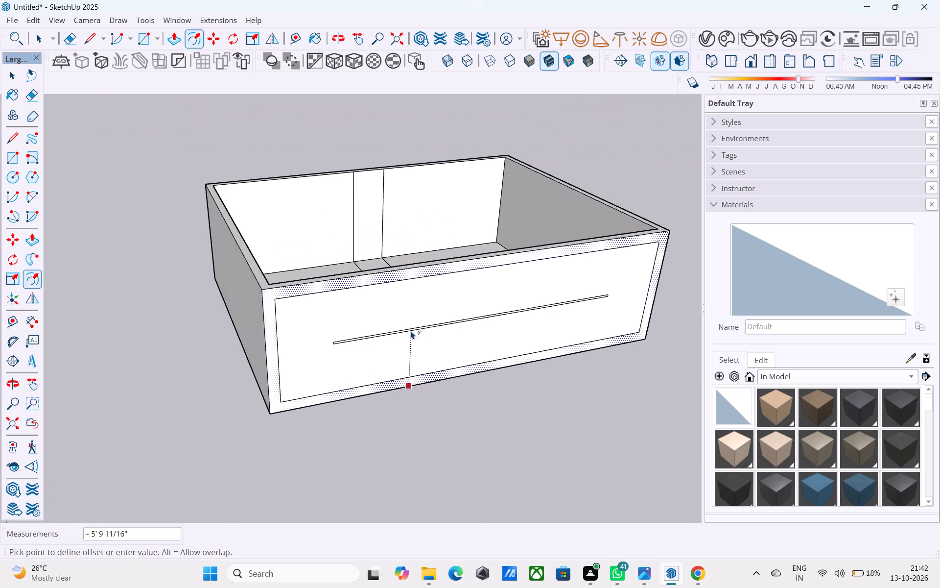
scroll(411, 331, down, 1)
key(space)
click(406, 327)
triple_click(406, 327)
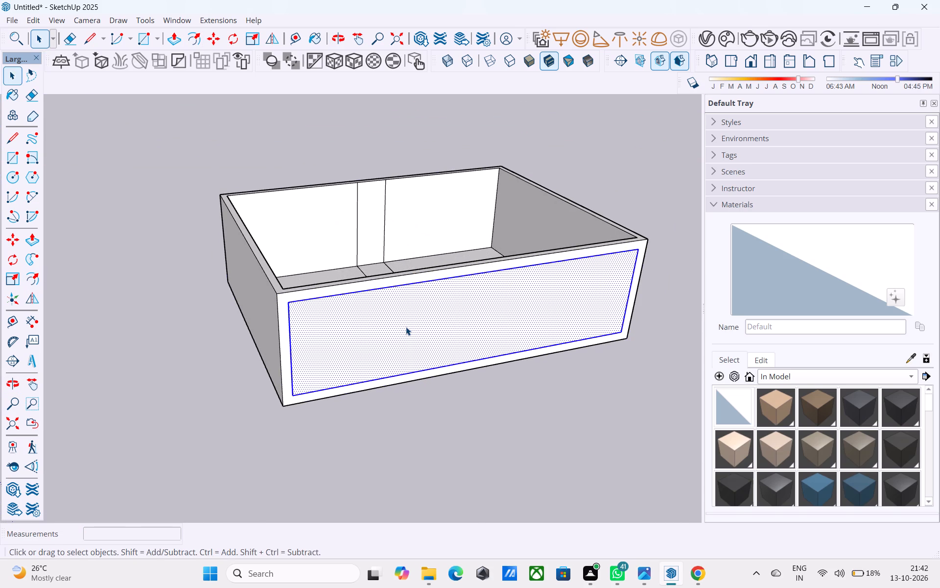
right_click(406, 327)
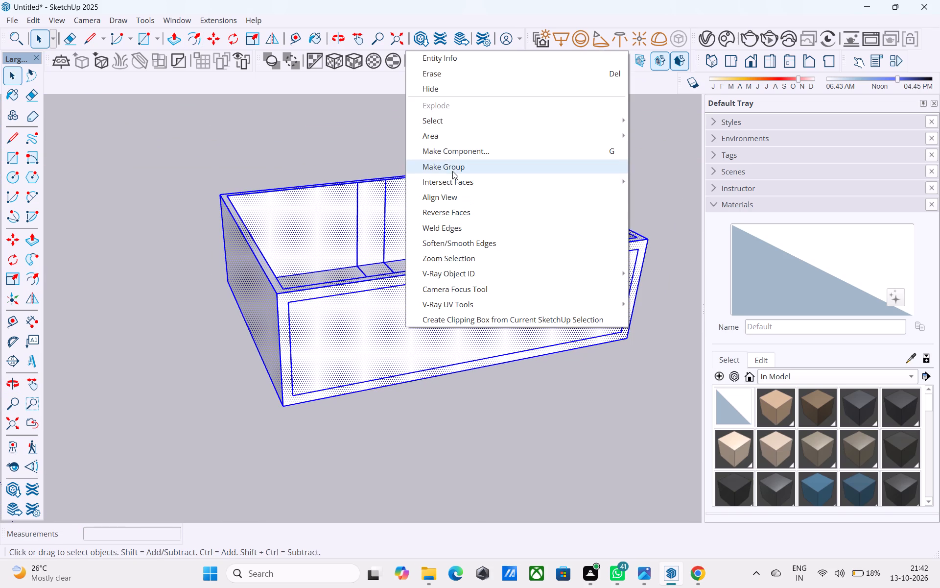
click(452, 171)
click(491, 390)
Open the walled box group for editing.
double_click(459, 331)
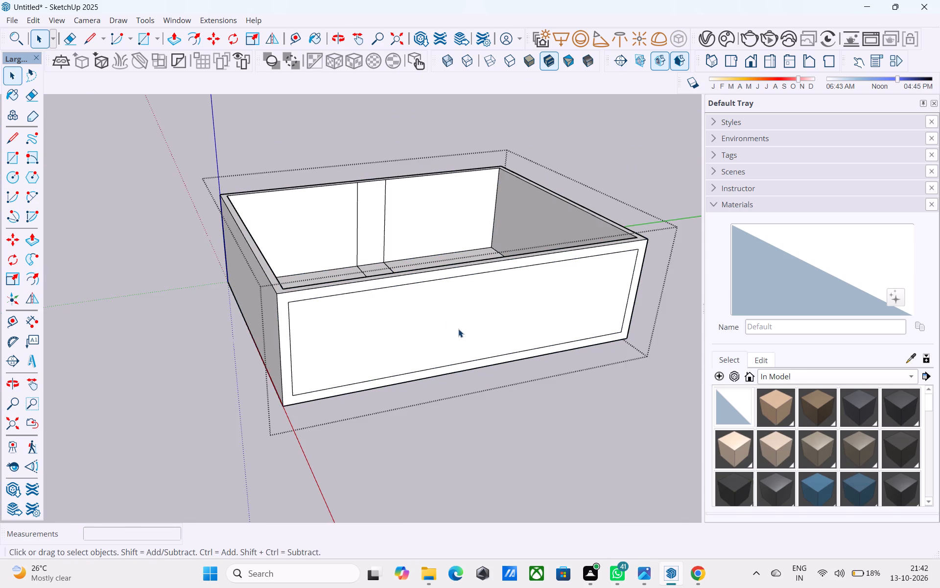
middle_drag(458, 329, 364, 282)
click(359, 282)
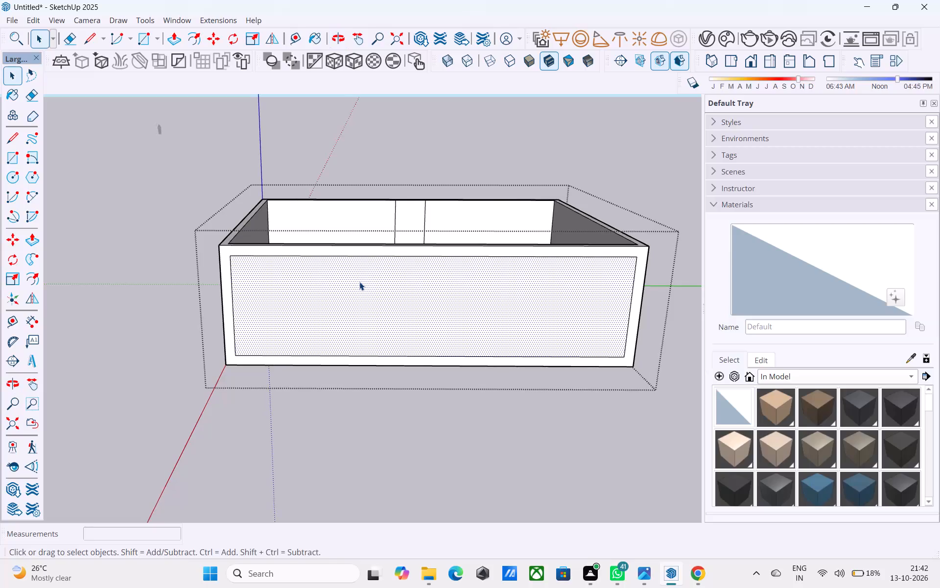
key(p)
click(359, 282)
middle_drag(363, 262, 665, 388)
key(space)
Erase the central strip lines from the floor and the inner faces of both long walls.
middle_drag(377, 314, 611, 344)
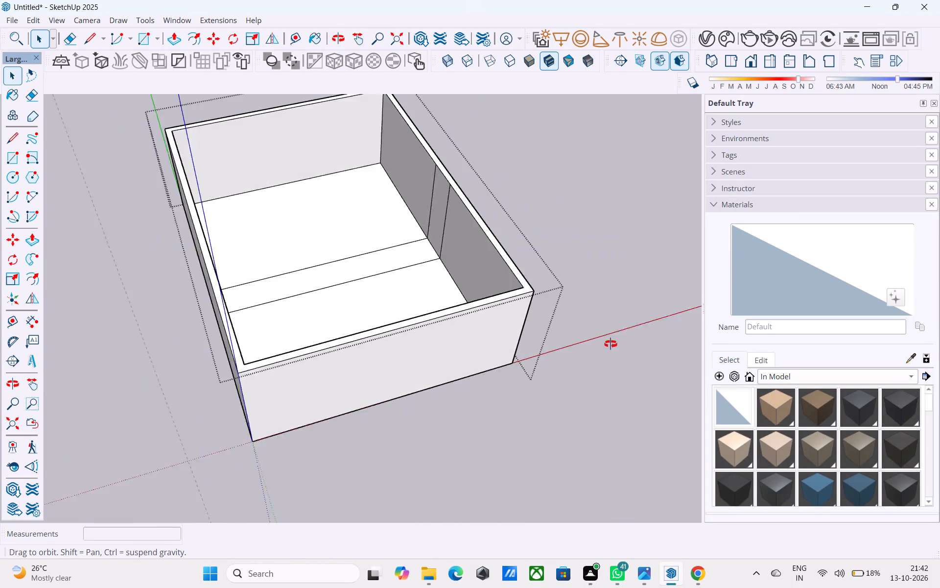
middle_drag(611, 344, 637, 377)
key(e)
drag(446, 290, 402, 259)
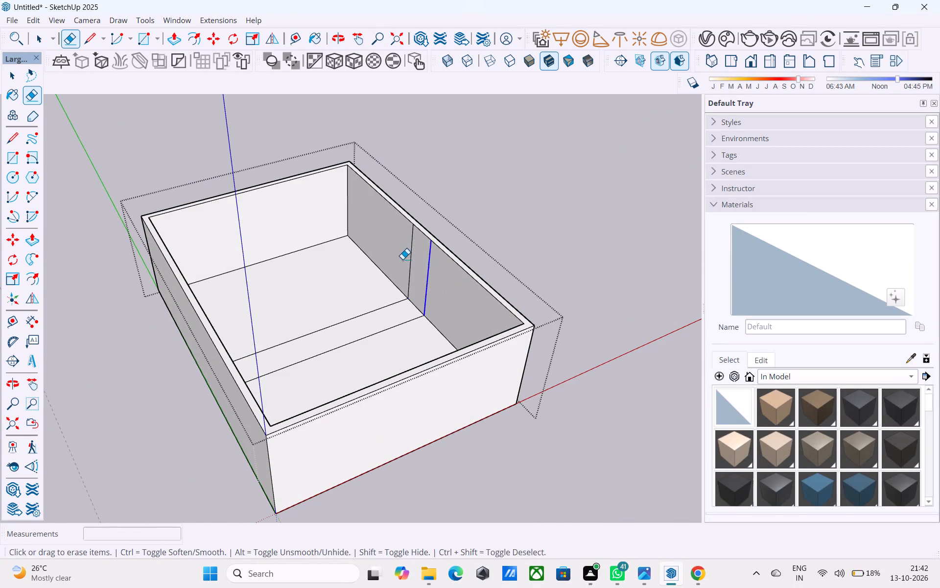
drag(402, 259, 399, 257)
drag(358, 298, 353, 355)
middle_drag(352, 357, 93, 333)
drag(259, 258, 192, 276)
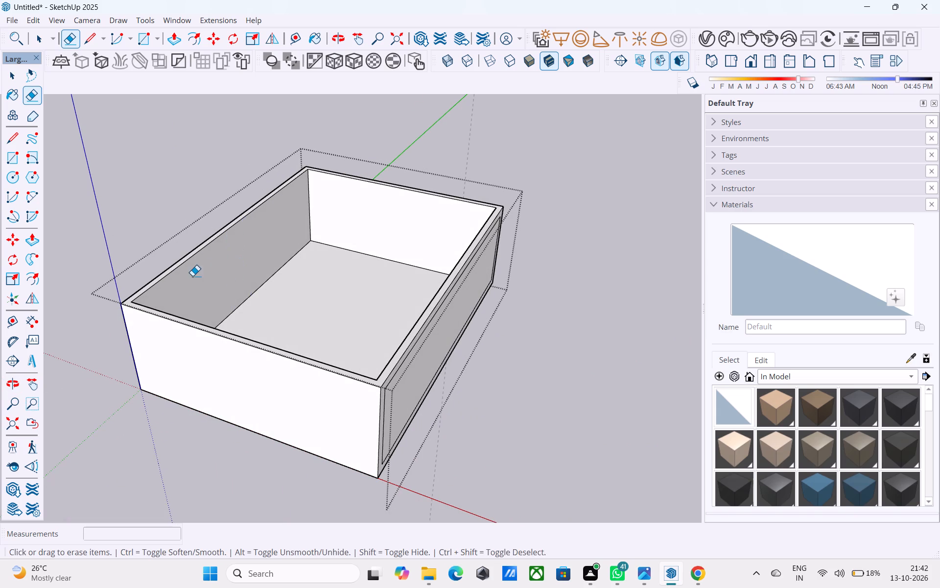
Push the inset panel of the long outer wall 6' inward.
key(space)
middle_drag(396, 298, 219, 248)
click(344, 325)
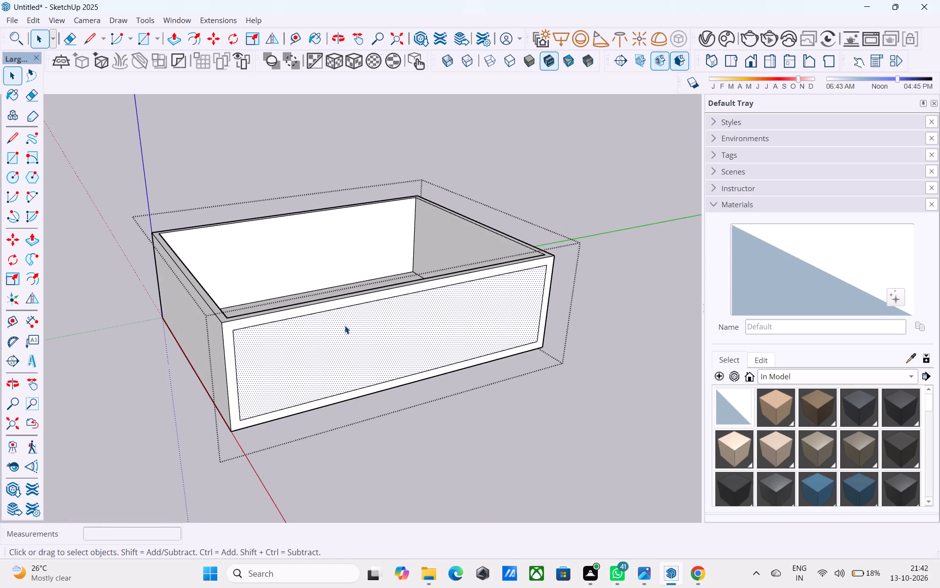
key(p)
click(345, 325)
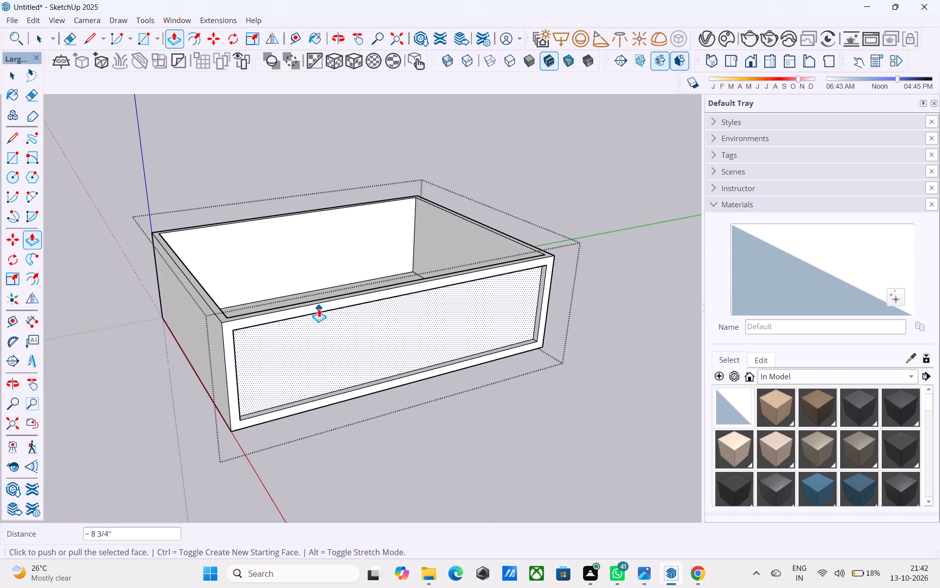
text(6')
key(Return)
Delete the blue wall face covering the opening in the long side and leave the group.
middle_drag(324, 318, 301, 227)
scroll(299, 274, up, 7)
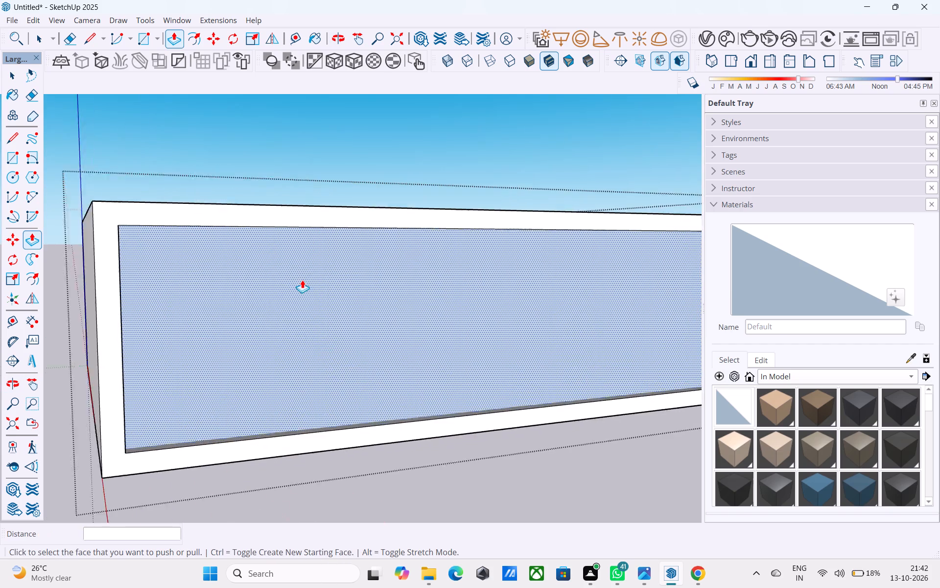
scroll(302, 280, up, 2)
middle_drag(301, 284, 243, 341)
scroll(243, 341, down, 6)
middle_drag(364, 358, 582, 410)
middle_drag(486, 395, 340, 306)
key(space)
click(340, 306)
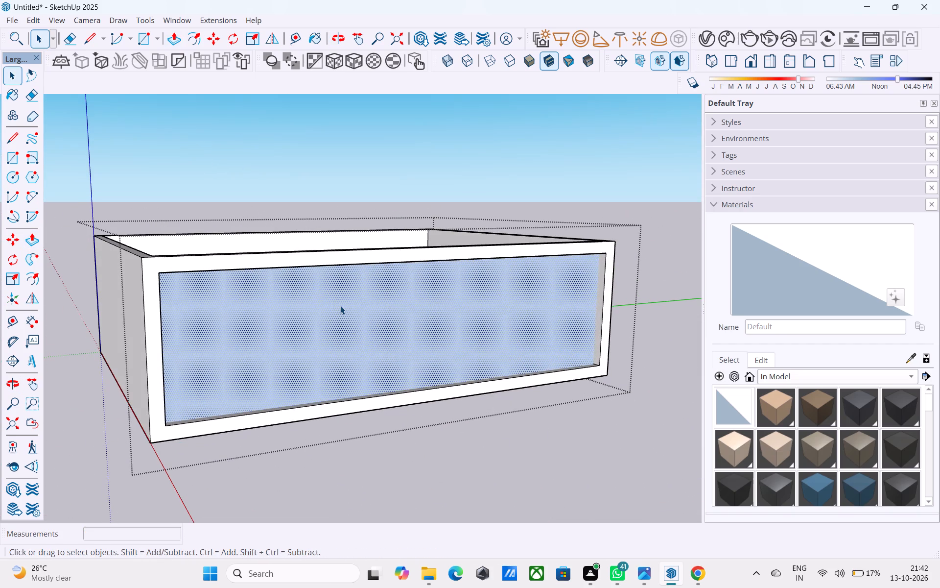
key(Delete)
middle_drag(338, 315, 712, 390)
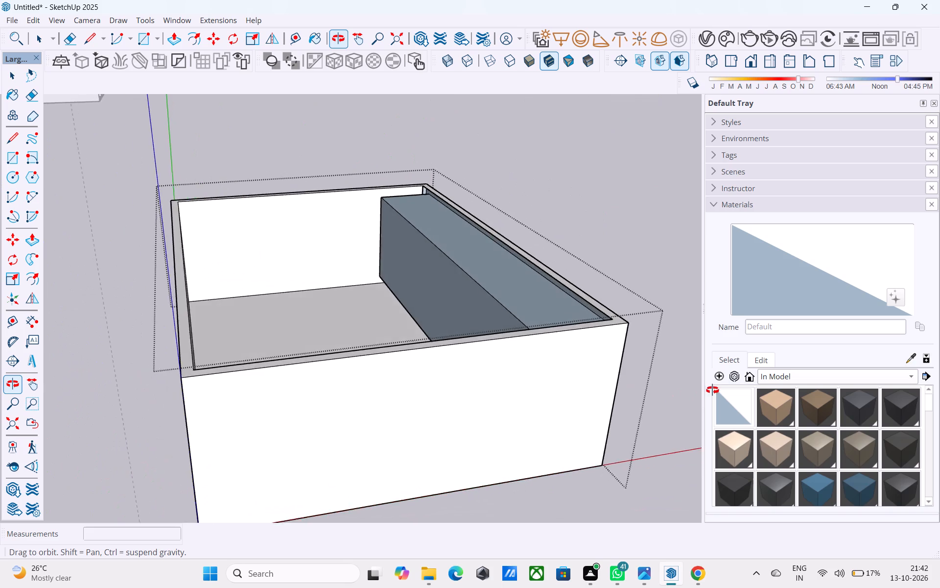
middle_drag(712, 390, 297, 360)
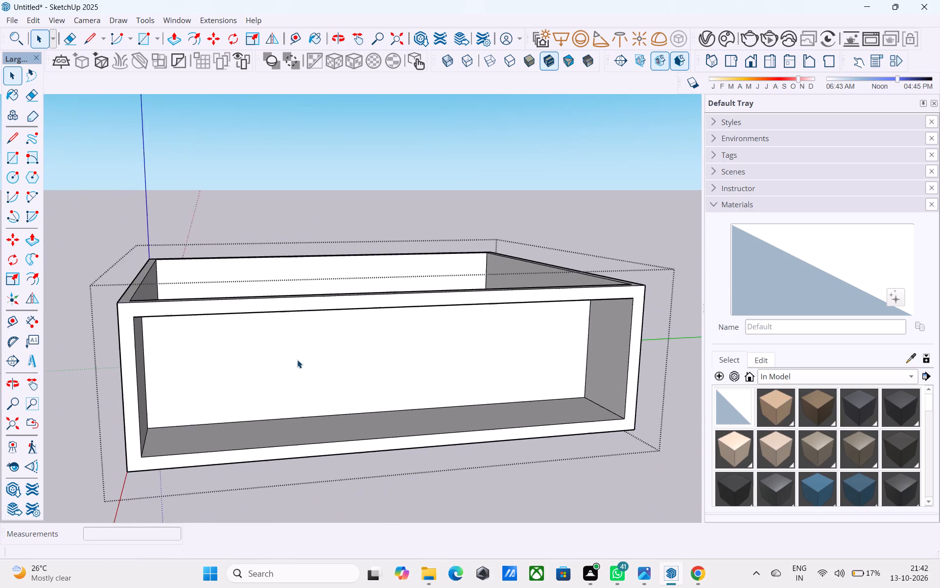
scroll(297, 360, down, 5)
click(461, 240)
Draw a 40' by 30' rectangle over the wall tops between opposite outer corners.
middle_drag(345, 257, 633, 369)
middle_drag(460, 297, 462, 365)
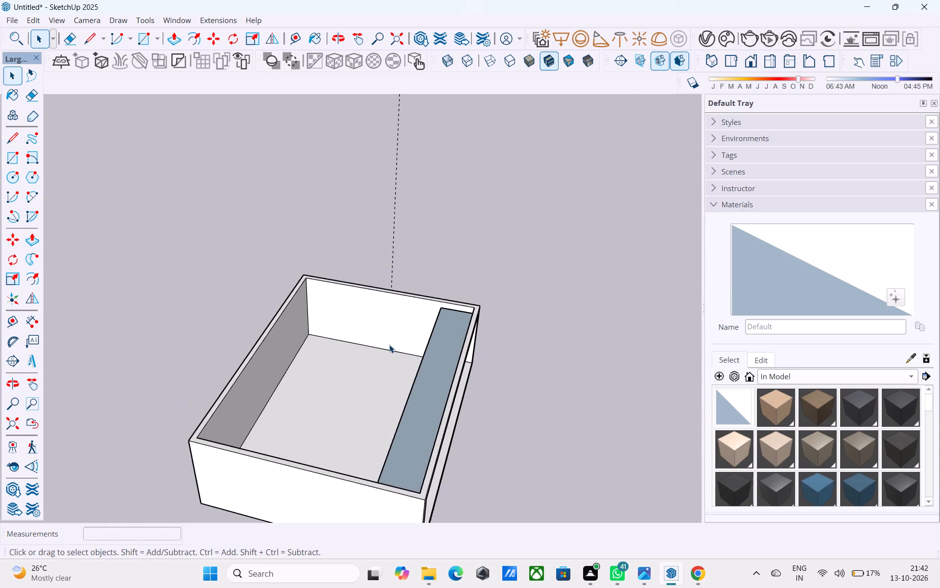
scroll(389, 344, up, 3)
key(r)
scroll(244, 248, up, 5)
click(298, 245)
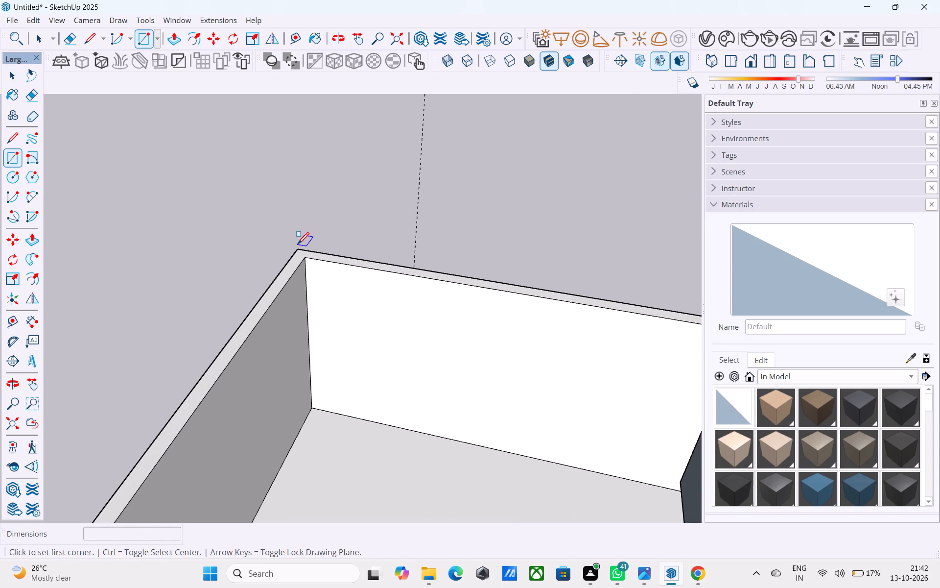
key(r)
click(297, 247)
scroll(298, 247, down, 3)
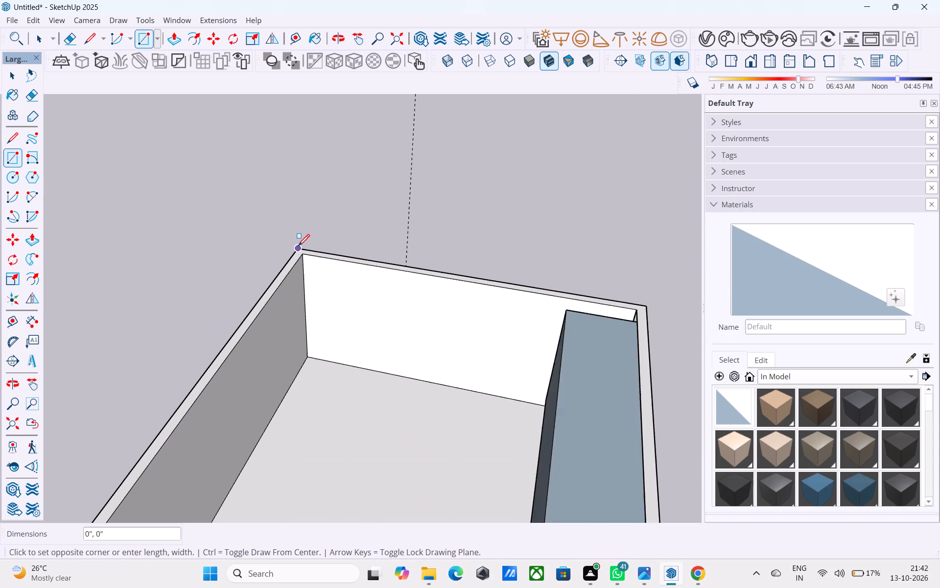
scroll(298, 247, down, 7)
scroll(431, 481, up, 6)
click(424, 477)
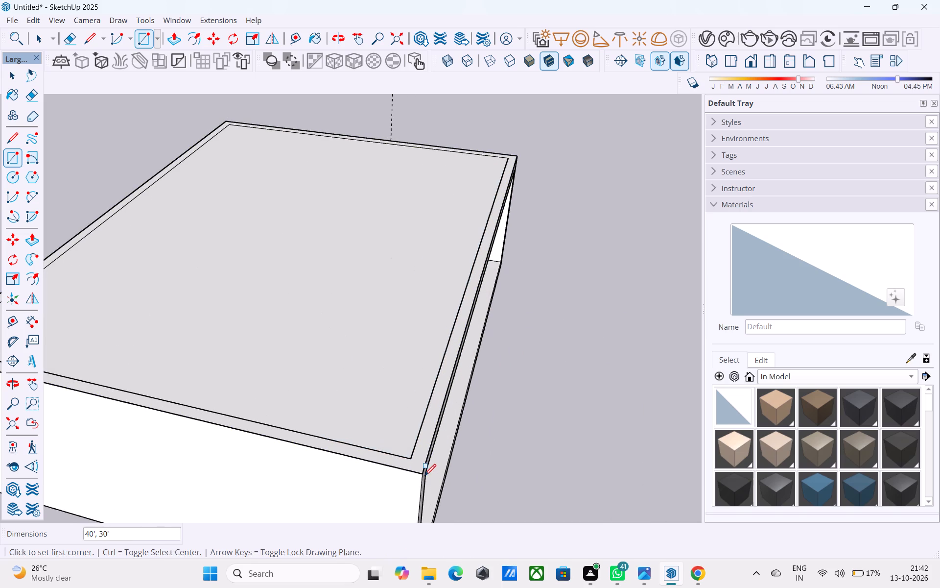
Pull the top rectangle up 6" to form the roof slab.
key(space)
click(408, 441)
key(p)
click(408, 440)
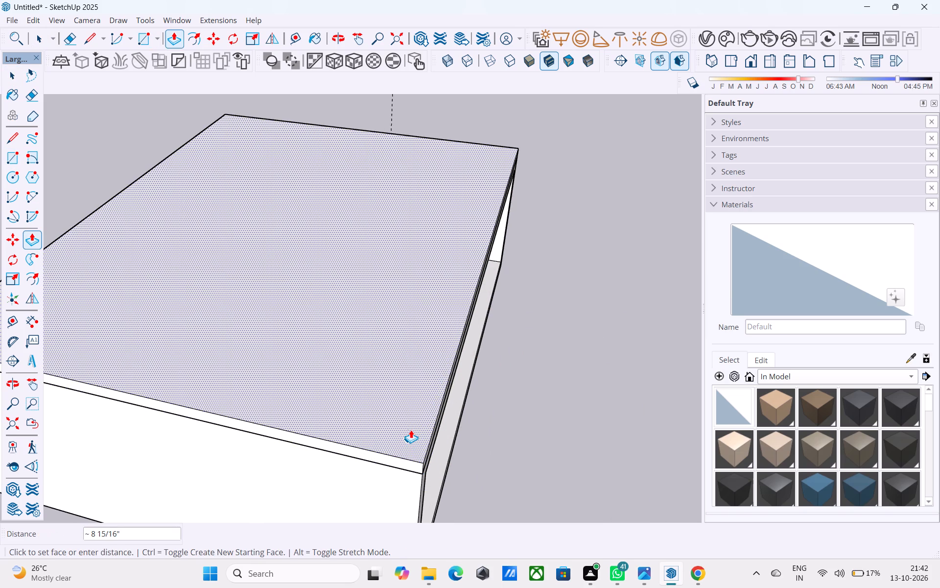
text(6")
key(Return)
key(space)
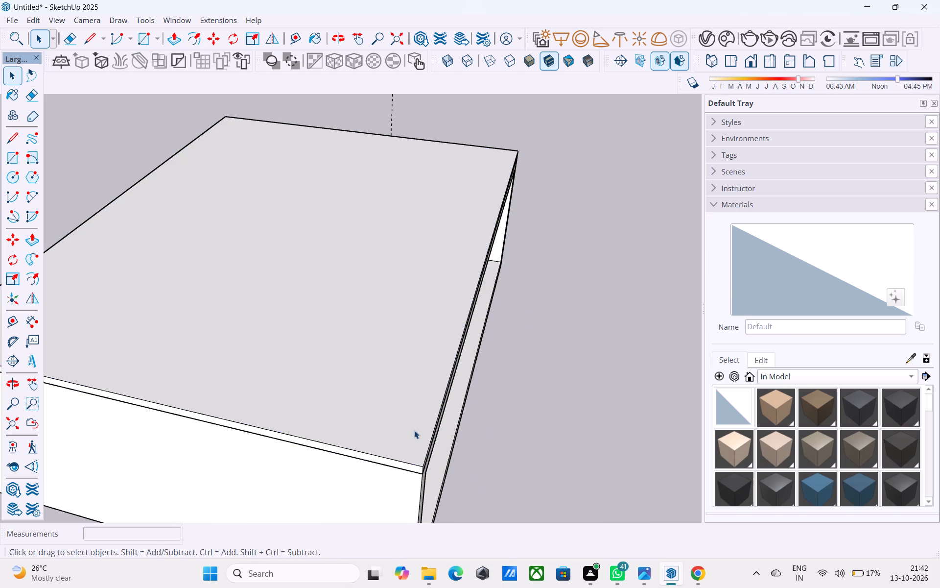
Inside the storey group, draw a vertical line from the bottom-edge midpoint to the top edge of the recess's back wall.
middle_drag(414, 430, 194, 301)
middle_drag(228, 319, 207, 288)
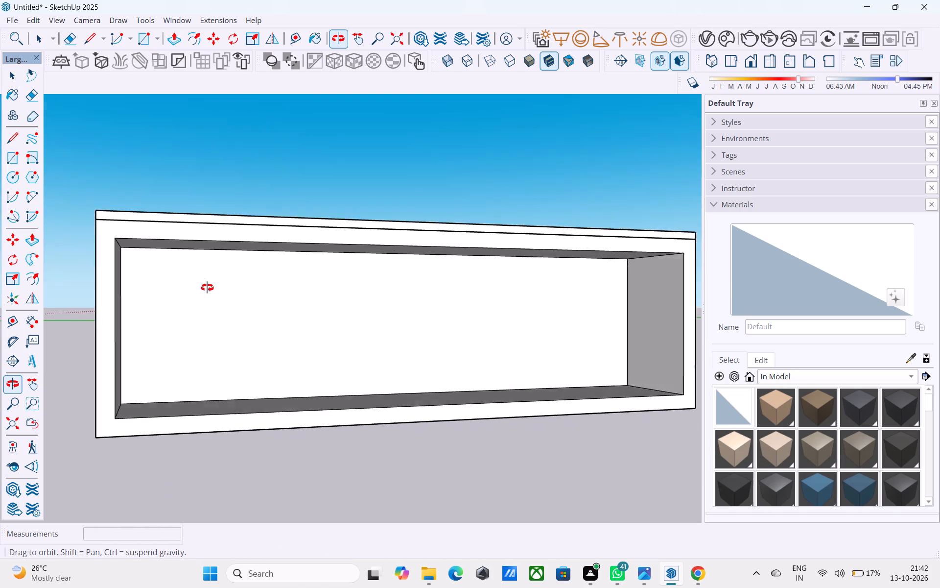
middle_drag(207, 288, 184, 279)
shift+middle_drag(308, 308, 297, 259)
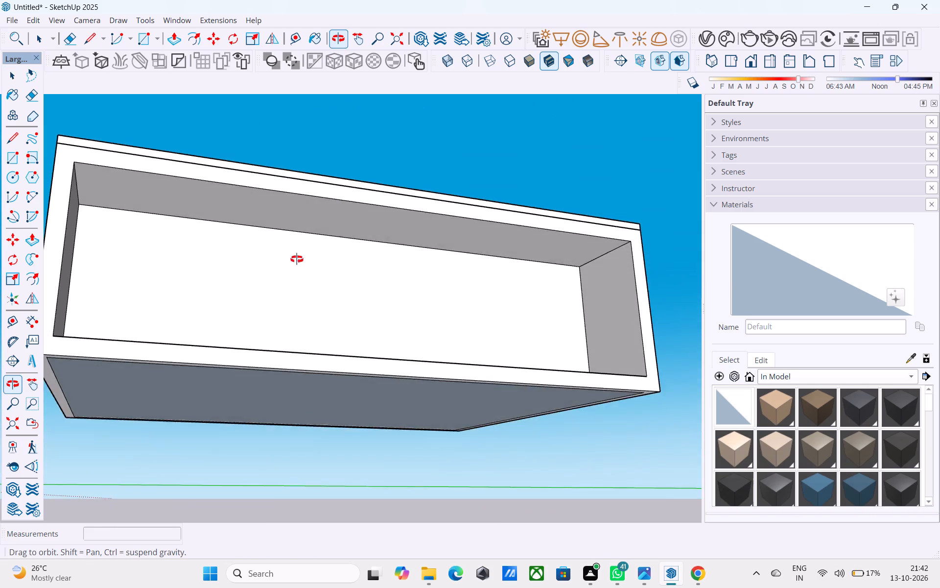
shift+middle_drag(297, 259, 256, 349)
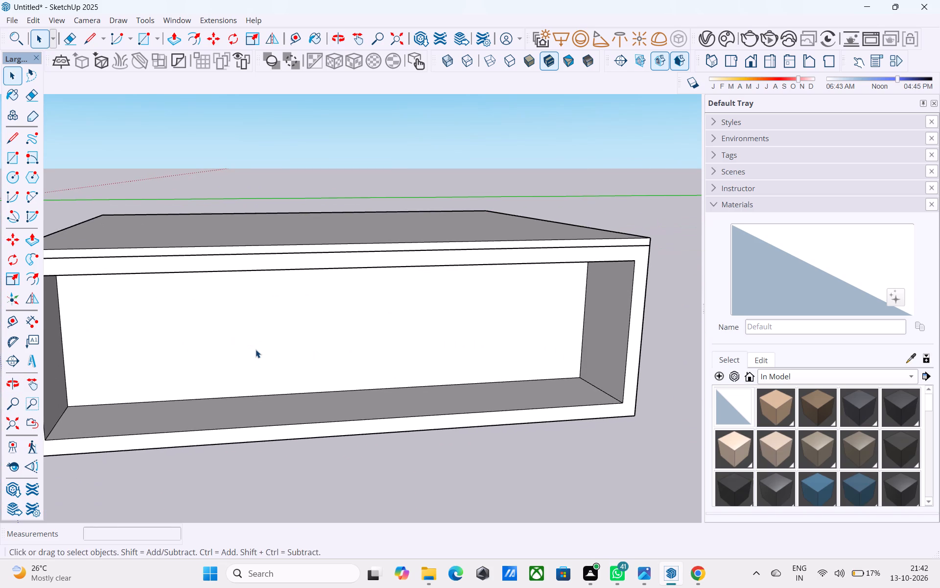
key(l)
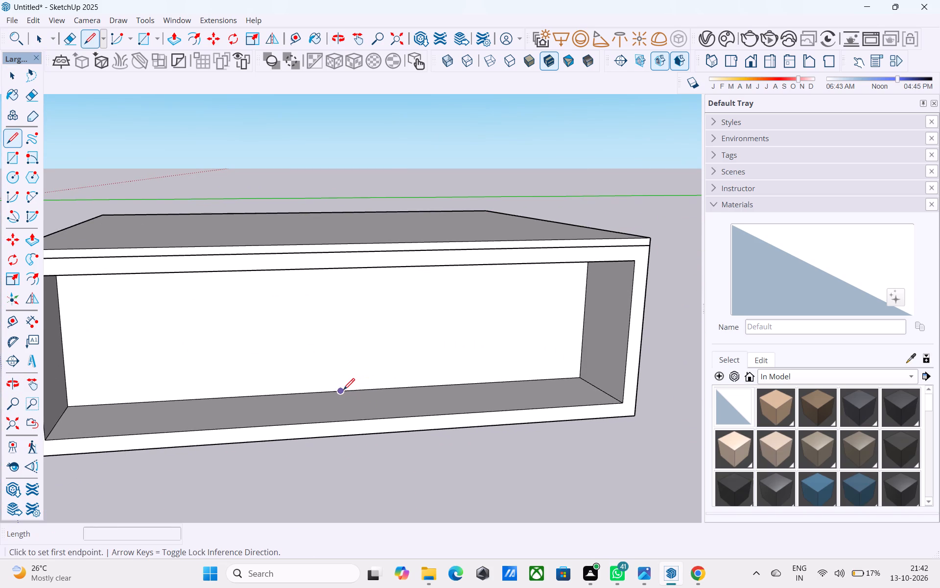
middle_drag(340, 391, 407, 376)
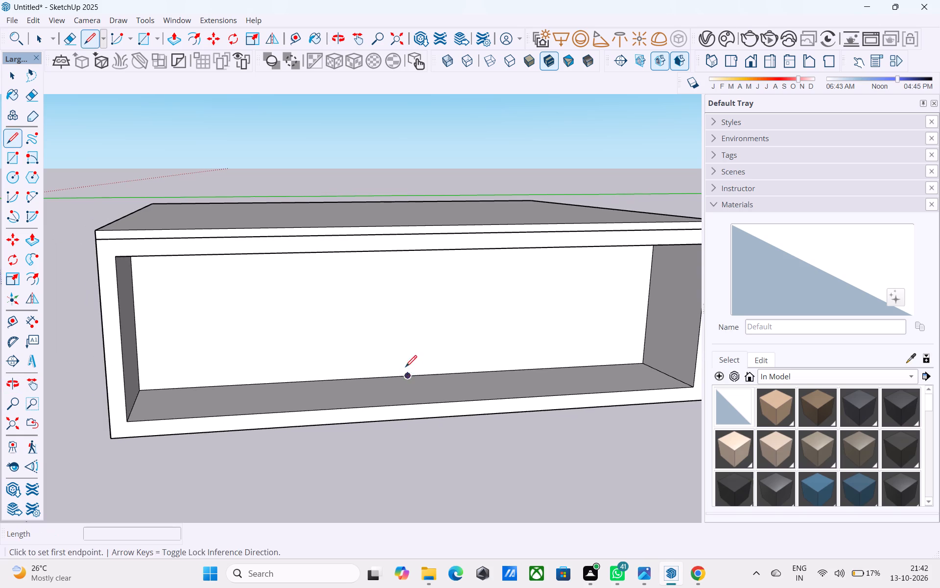
key(space)
double_click(405, 361)
scroll(405, 361, up, 3)
key(l)
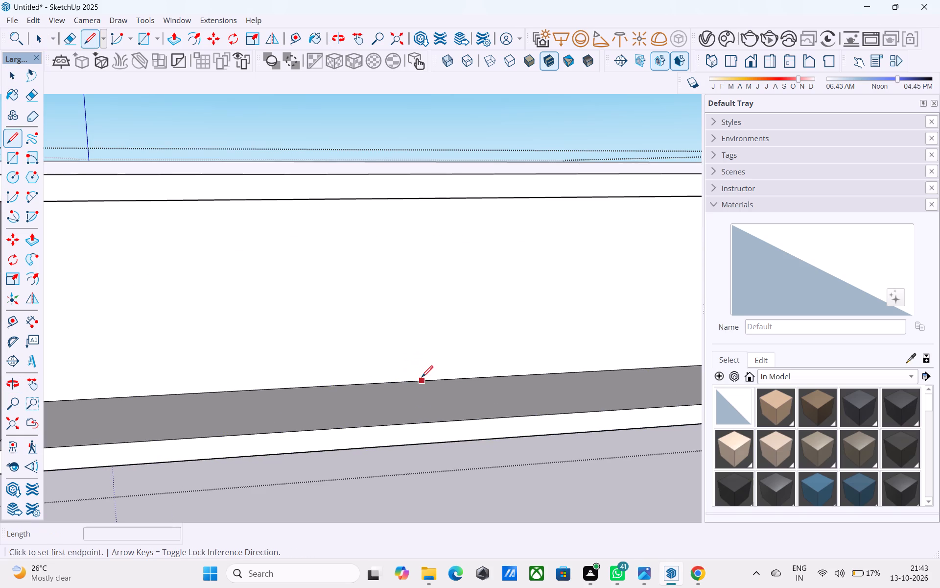
scroll(494, 377, down, 7)
middle_drag(495, 376, 464, 375)
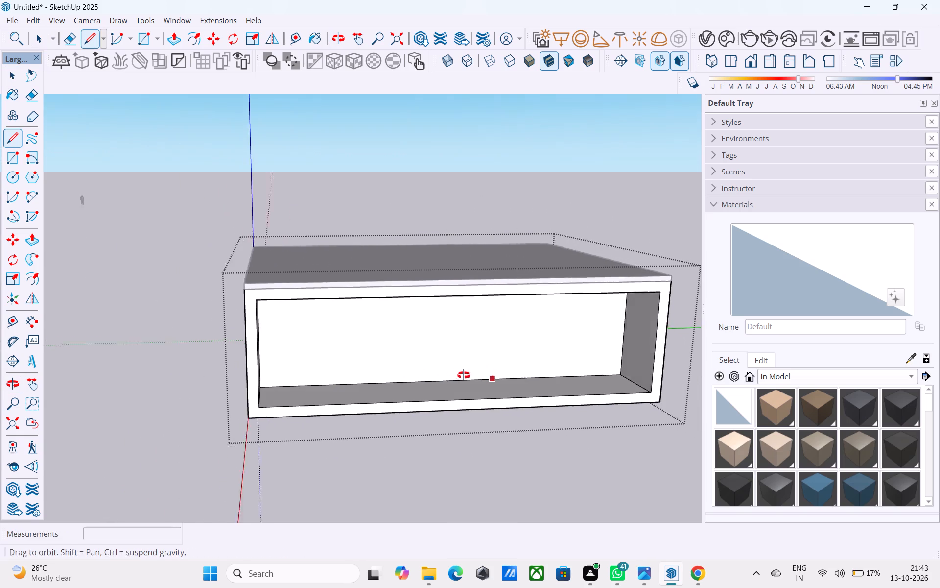
middle_drag(464, 375, 460, 376)
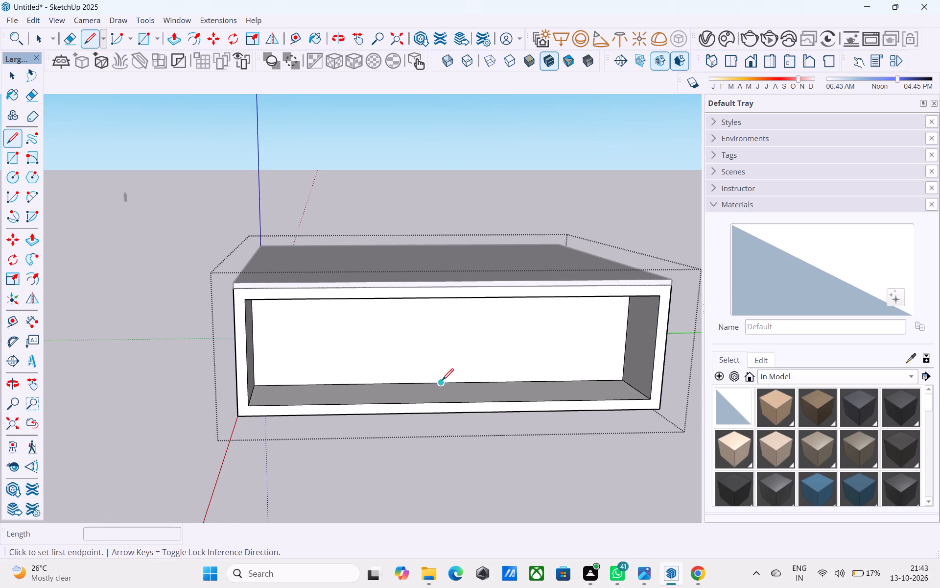
click(442, 381)
middle_drag(455, 319, 427, 259)
scroll(414, 300, up, 2)
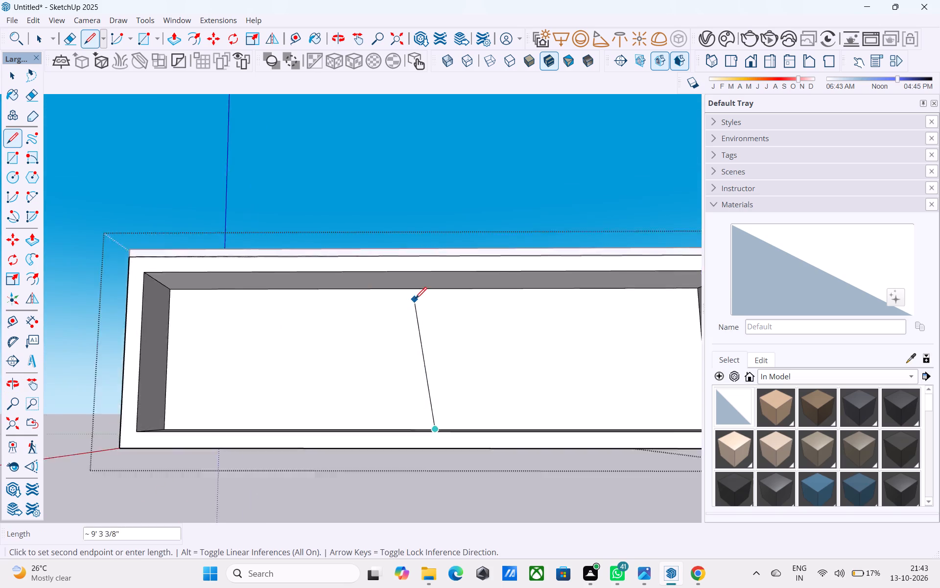
scroll(415, 300, up, 3)
click(432, 289)
key(space)
Copy the vertical centre line 2' to each side along the recess's back wall.
scroll(434, 292, up, 4)
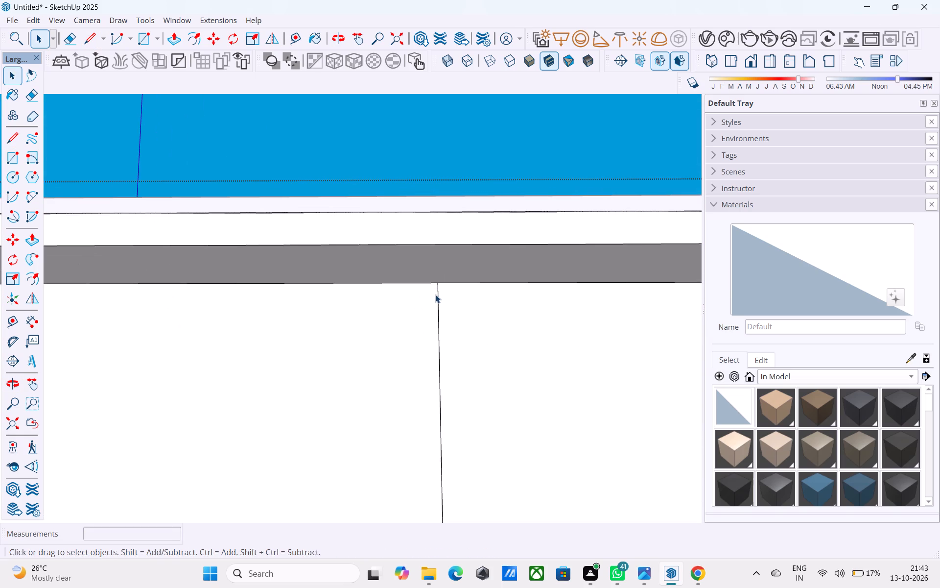
click(438, 294)
key(m)
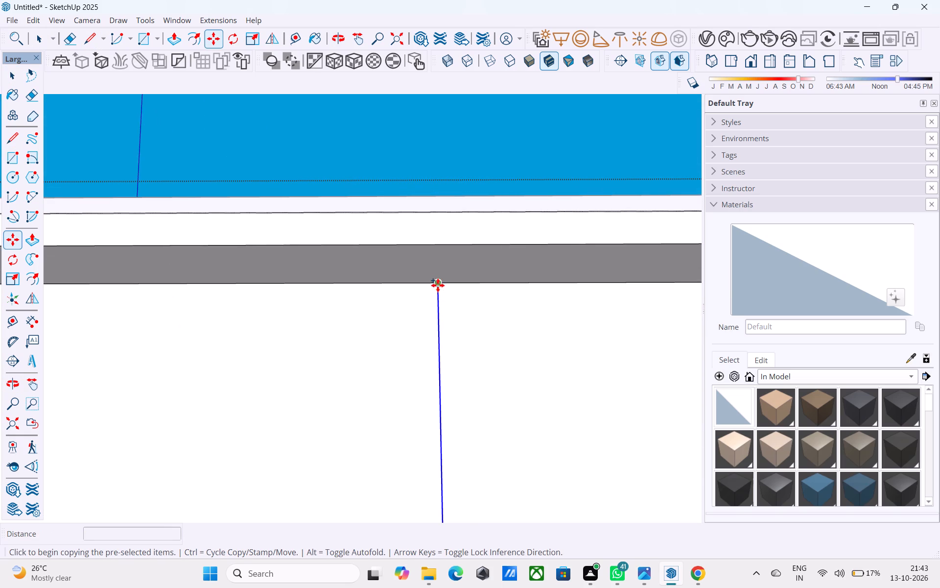
click(438, 284)
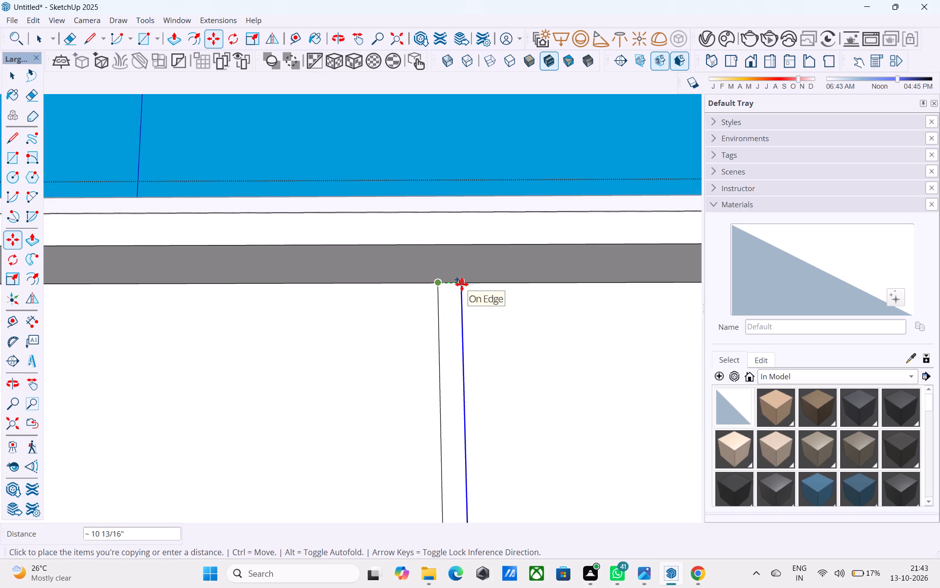
text(2')
key(Return)
key(space)
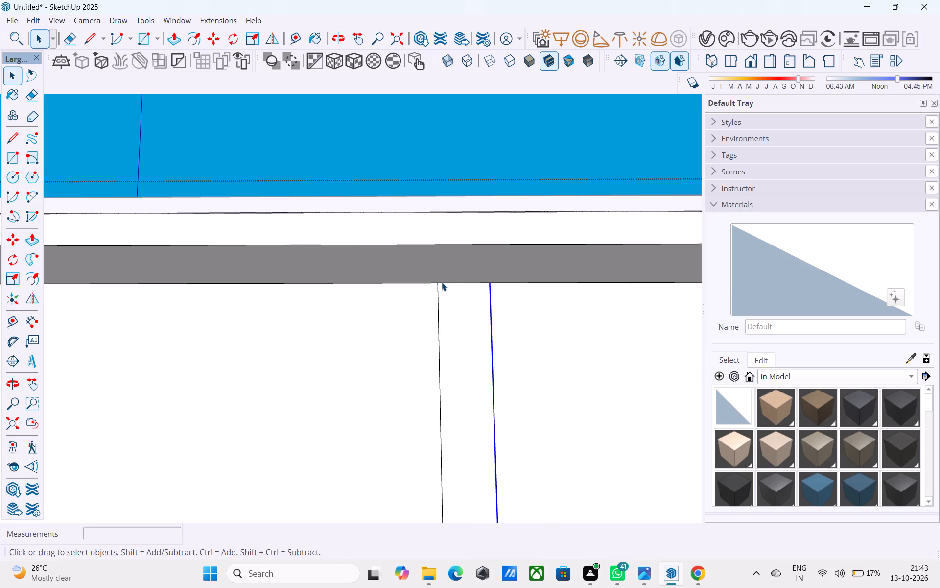
click(437, 284)
key(m)
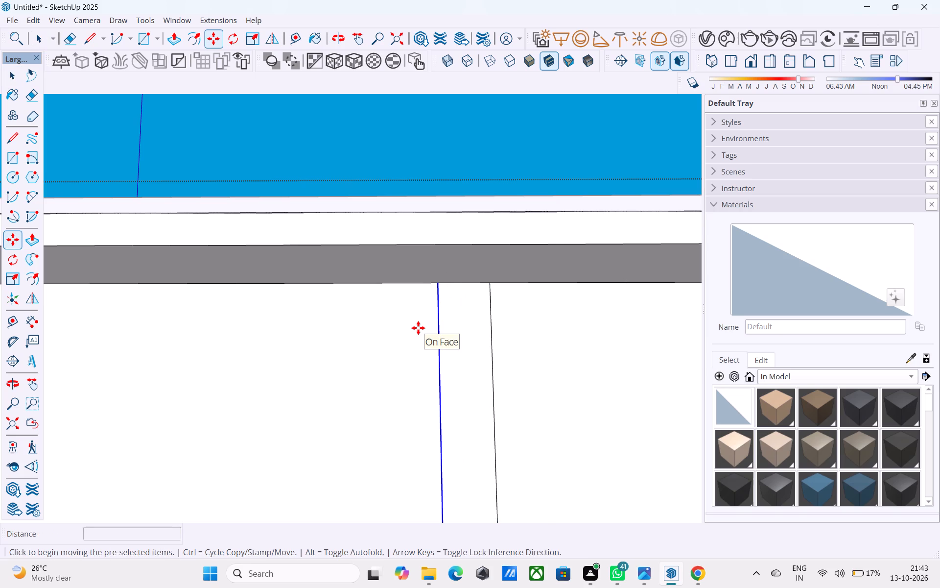
click(435, 281)
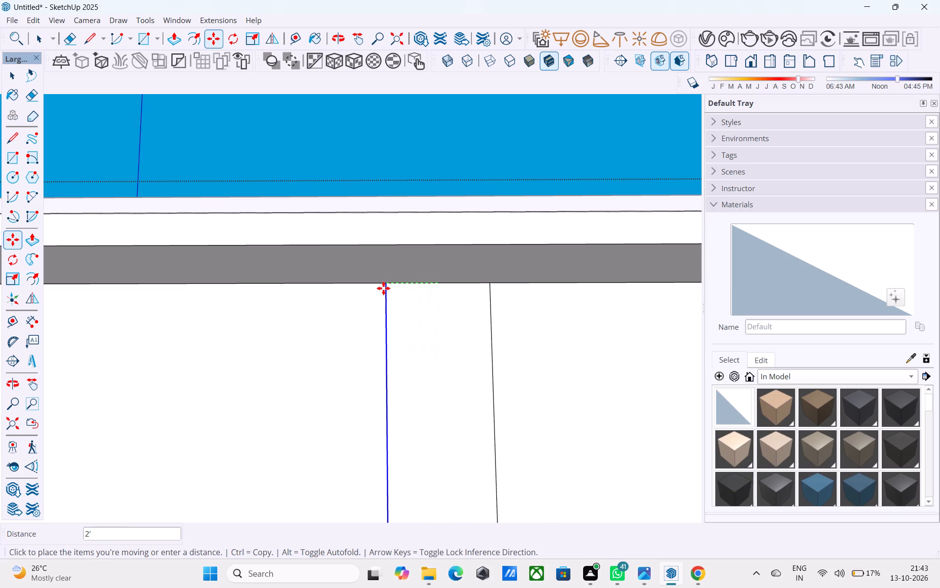
text(2')
key(Return)
key(space)
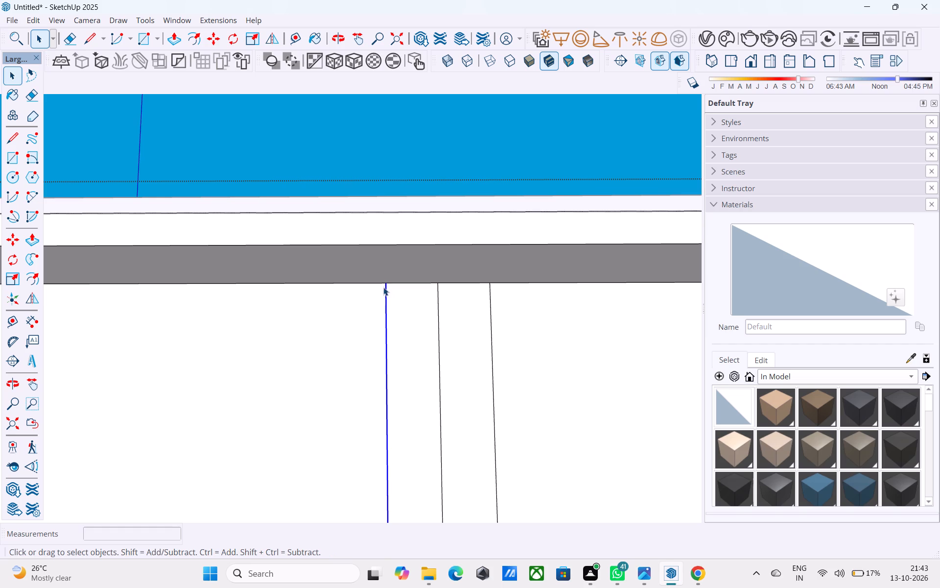
Erase the original centre line between the two copied lines.
key(e)
drag(443, 359, 454, 363)
drag(453, 363, 442, 366)
drag(440, 366, 432, 367)
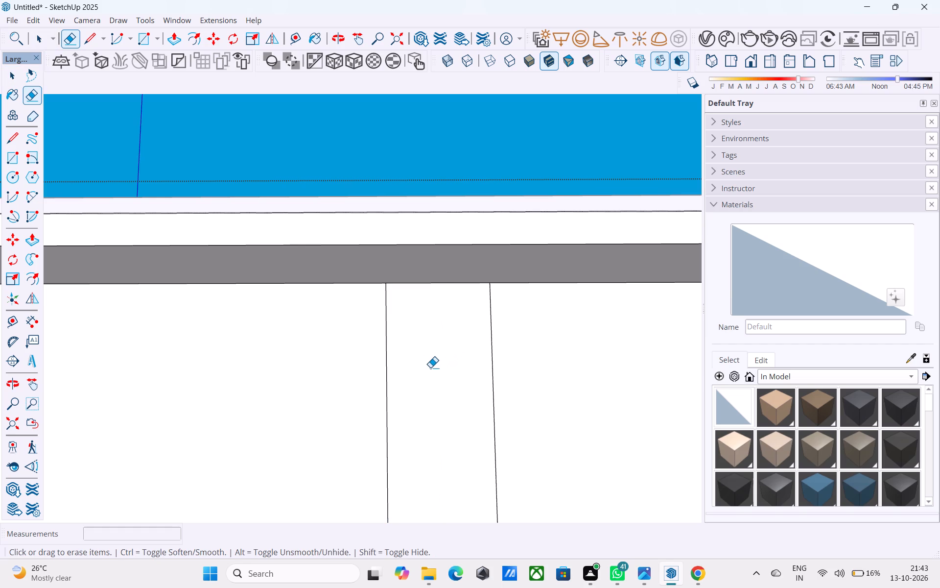
Pull the strip between the two vertical lines outward about 3' 3" to form a central pillar in the recess.
key(space)
click(431, 367)
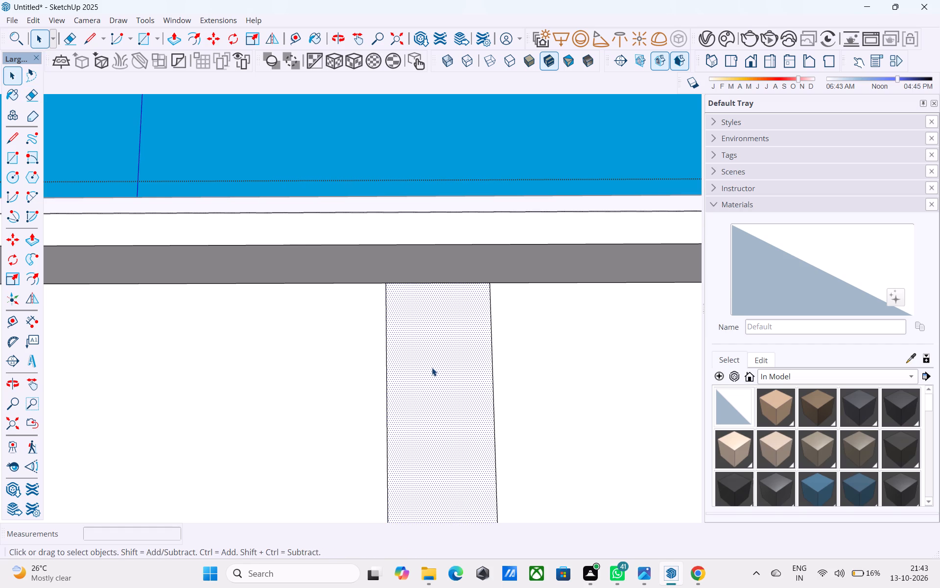
key(p)
click(432, 367)
scroll(432, 376, down, 9)
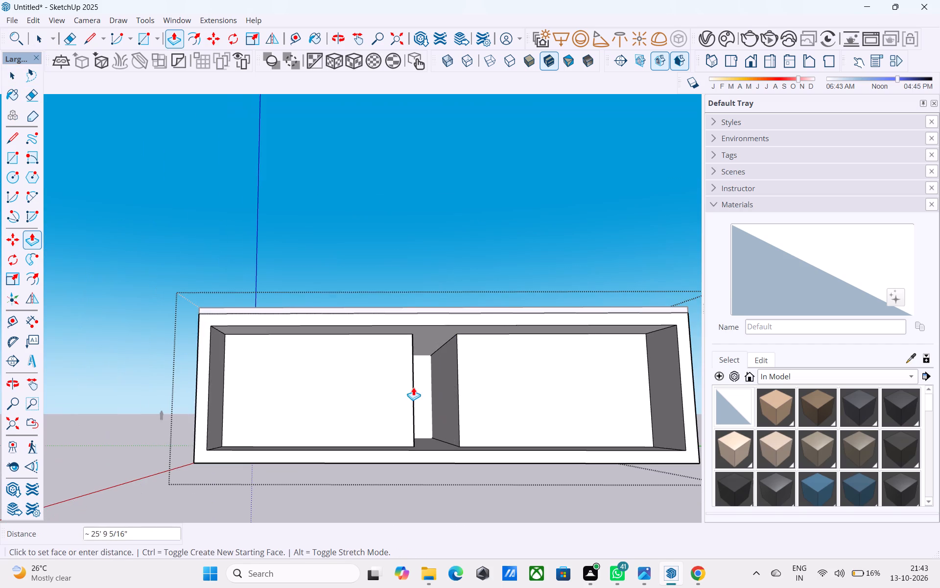
middle_drag(413, 387, 598, 441)
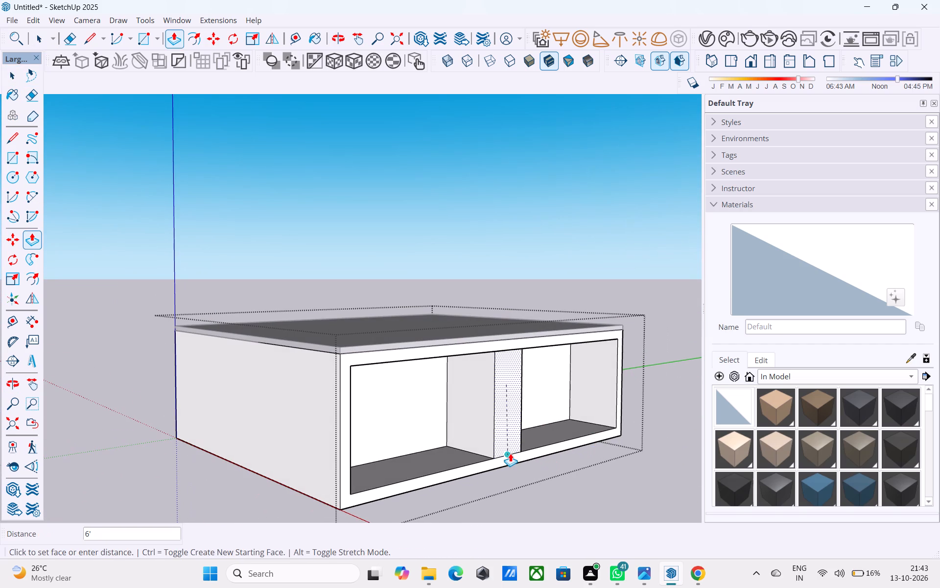
scroll(510, 453, up, 2)
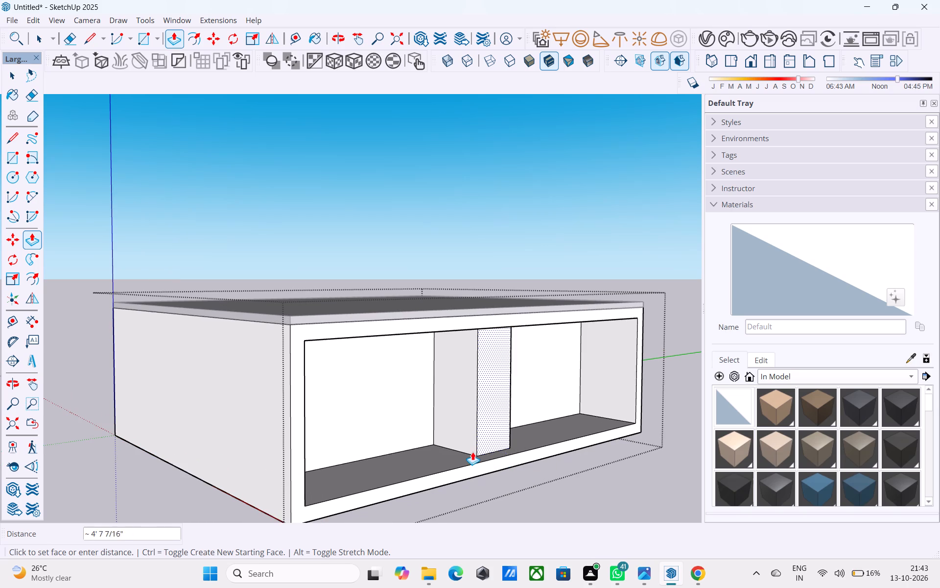
scroll(464, 447, up, 1)
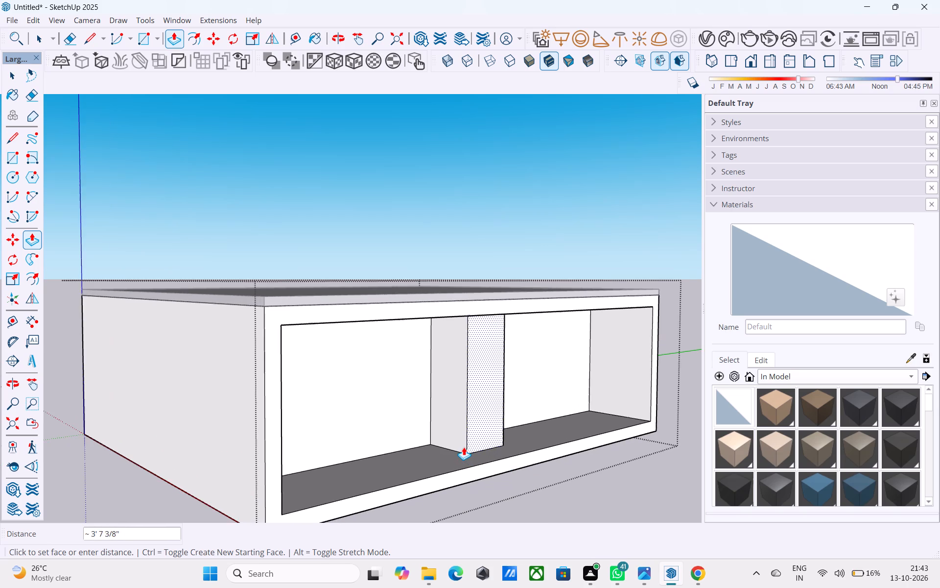
scroll(464, 447, up, 1)
click(460, 445)
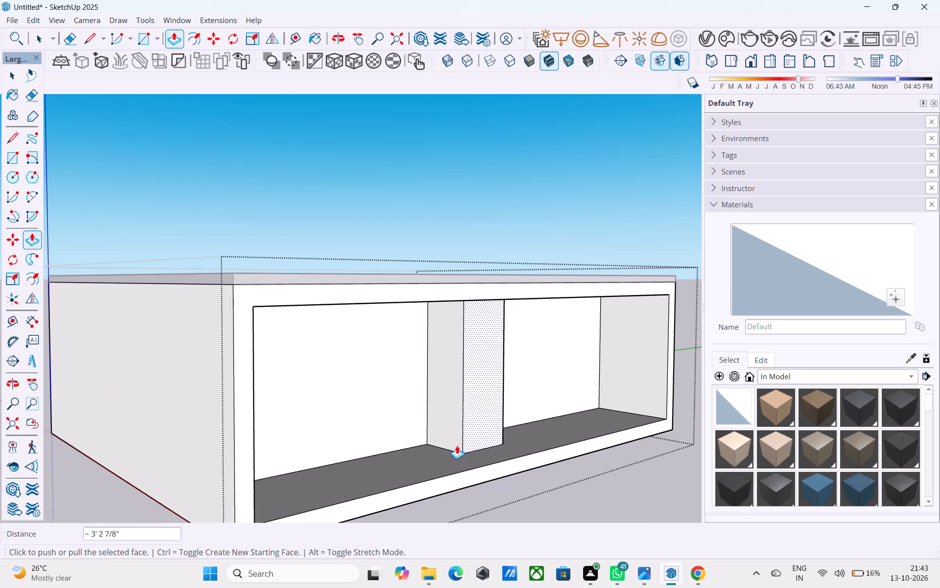
Place a vertical guide on the recess's back wall 1' from the base edge of the central pillar's side face.
middle_drag(453, 448, 410, 473)
shift+scroll(414, 488, up, 4)
shift+middle_drag(408, 471, 432, 430)
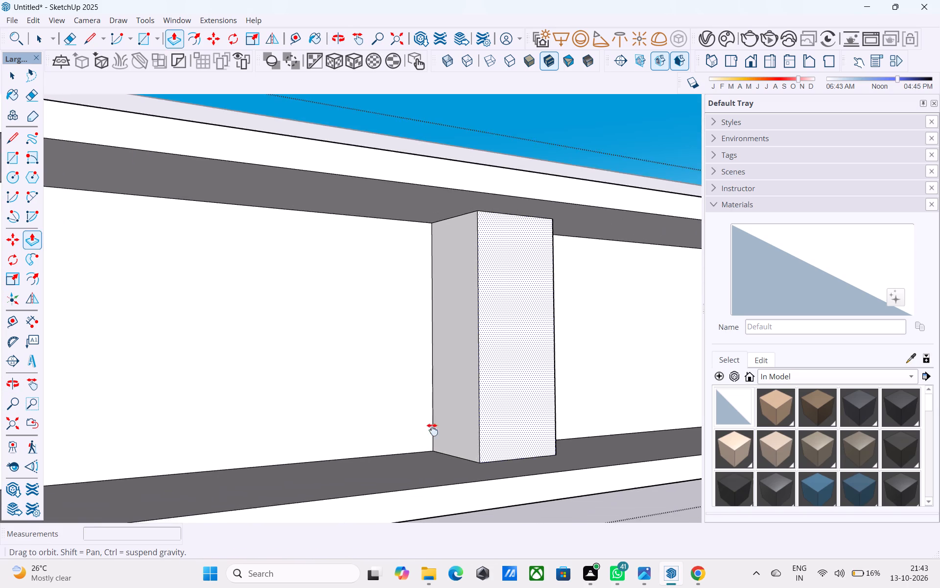
shift+middle_drag(432, 430, 430, 411)
scroll(430, 411, up, 2)
scroll(430, 411, down, 3)
shift+middle_drag(430, 411, 444, 401)
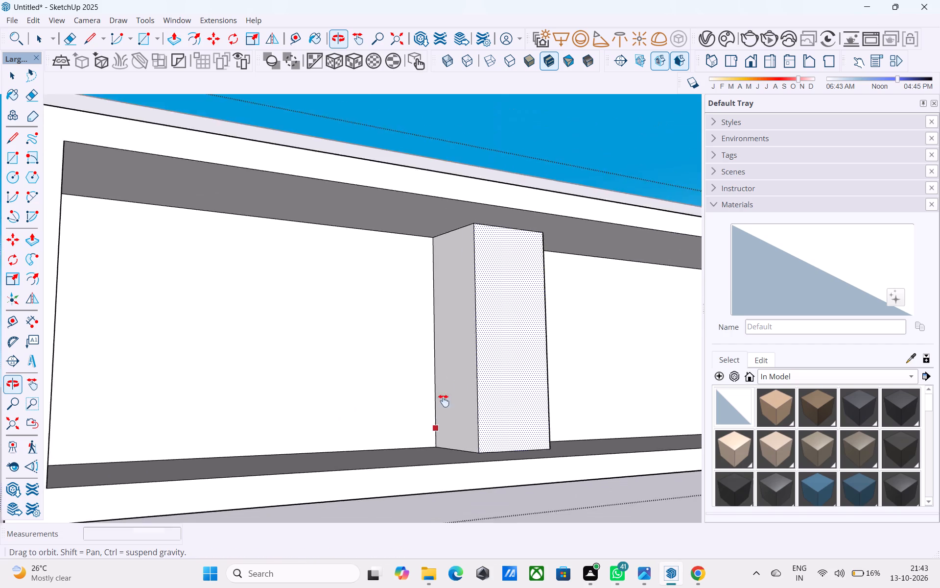
shift+middle_drag(444, 401, 448, 437)
scroll(447, 433, down, 5)
scroll(447, 433, up, 6)
key(space)
key(t)
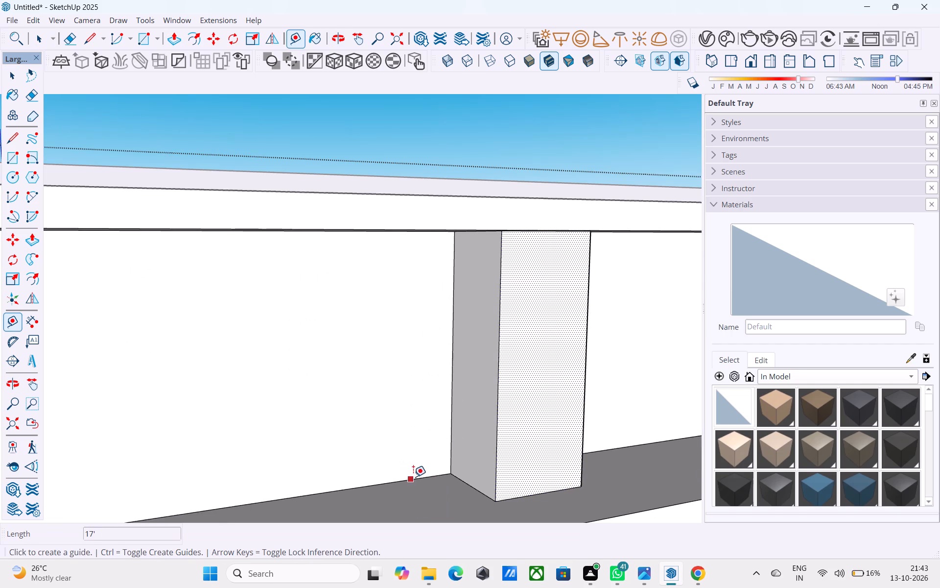
click(452, 440)
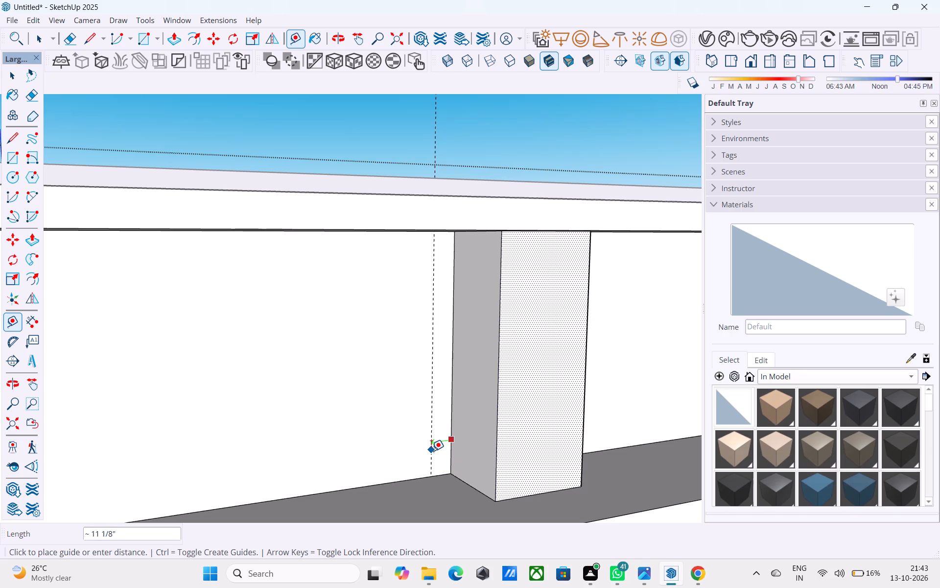
key(1)
key(apostrophe)
key(Return)
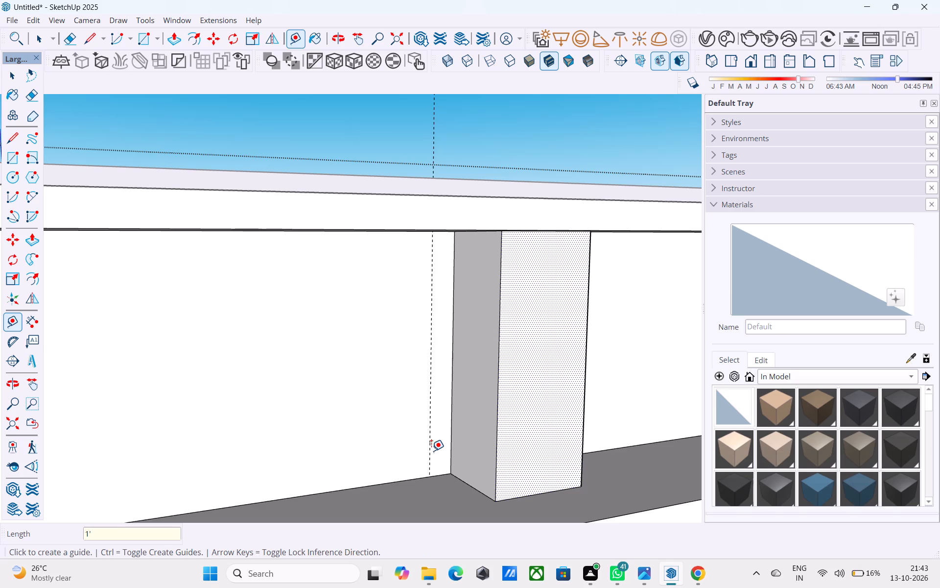
Draw a 3' by 7' door rectangle on the back wall, starting where the guide meets the floor.
key(r)
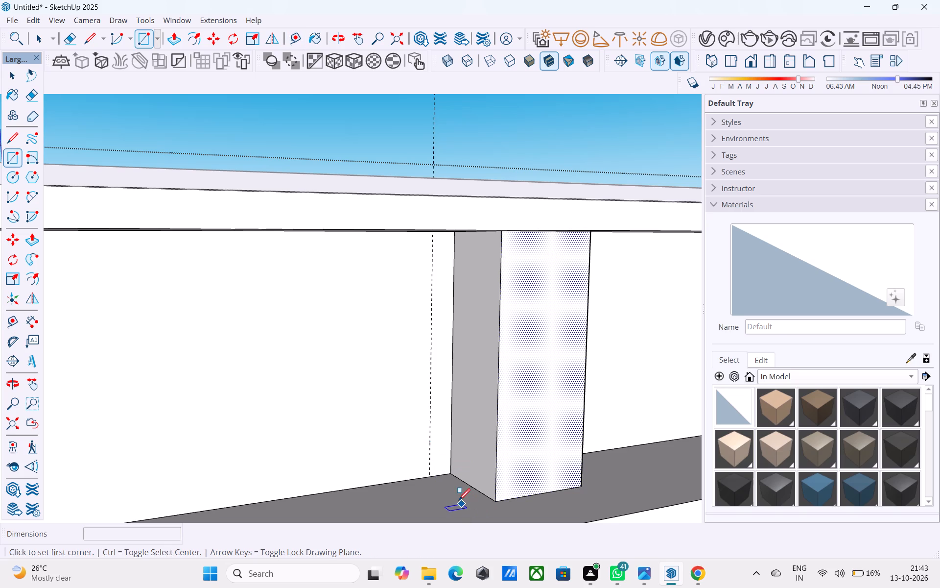
click(430, 472)
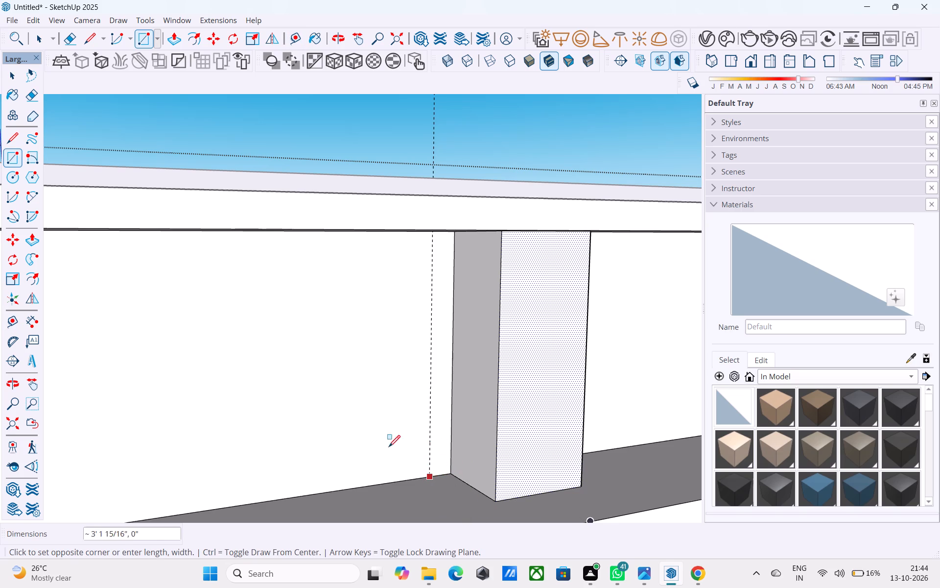
text(3',7')
key(Return)
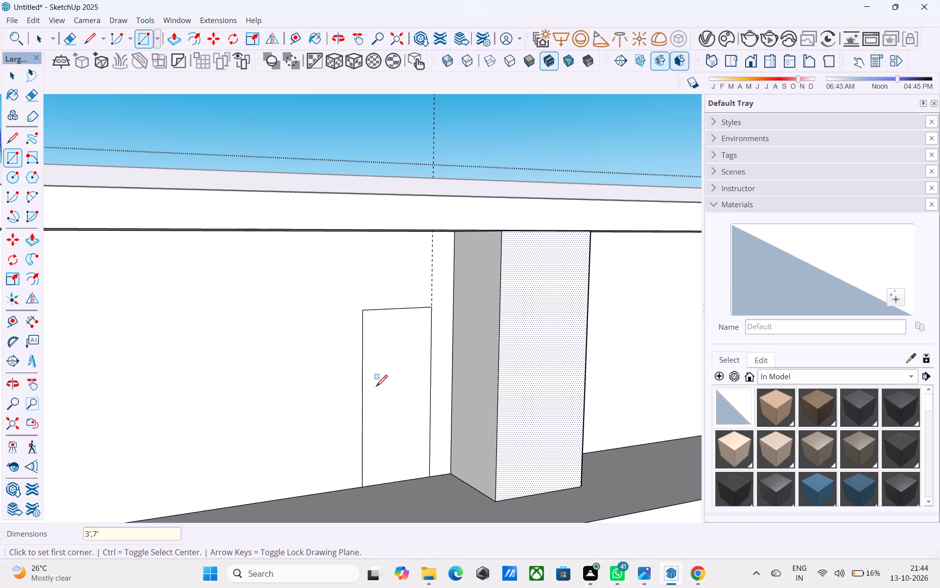
Offset the door rectangle 3" inward to outline the door frame.
key(space)
click(375, 384)
key(f)
click(375, 390)
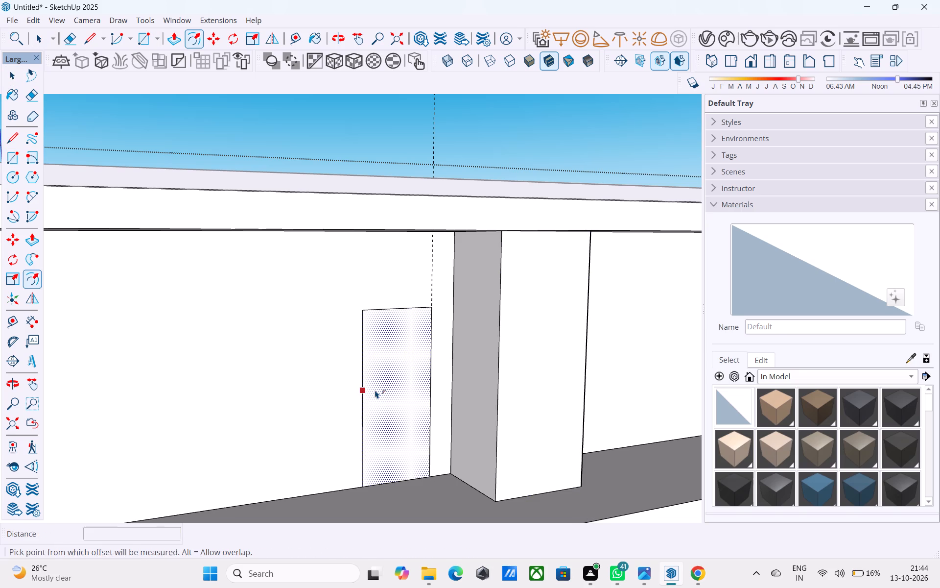
text(3")
key(Return)
key(space)
Place a vertical guide on the back wall 2' from the door frame's outer edge, on the side away from the pillar.
key(t)
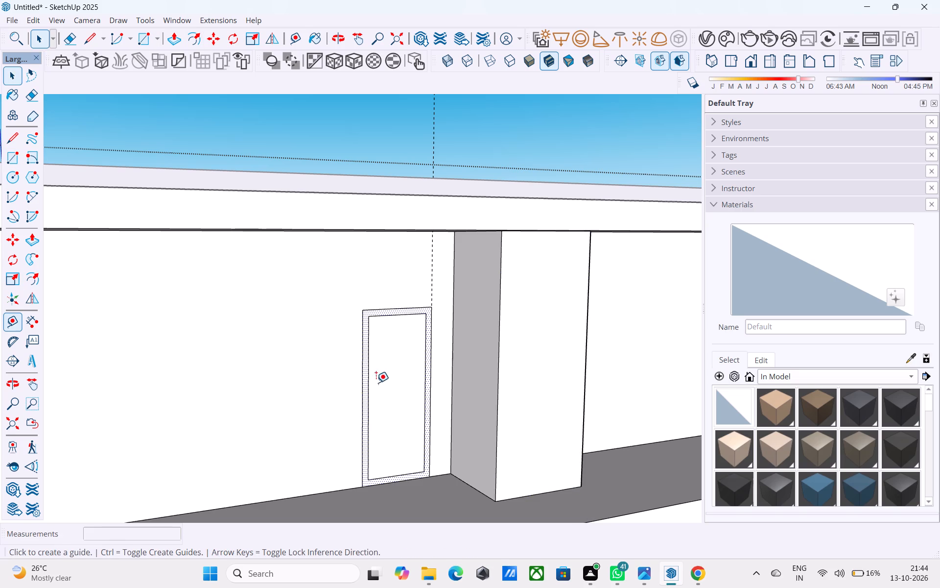
click(361, 405)
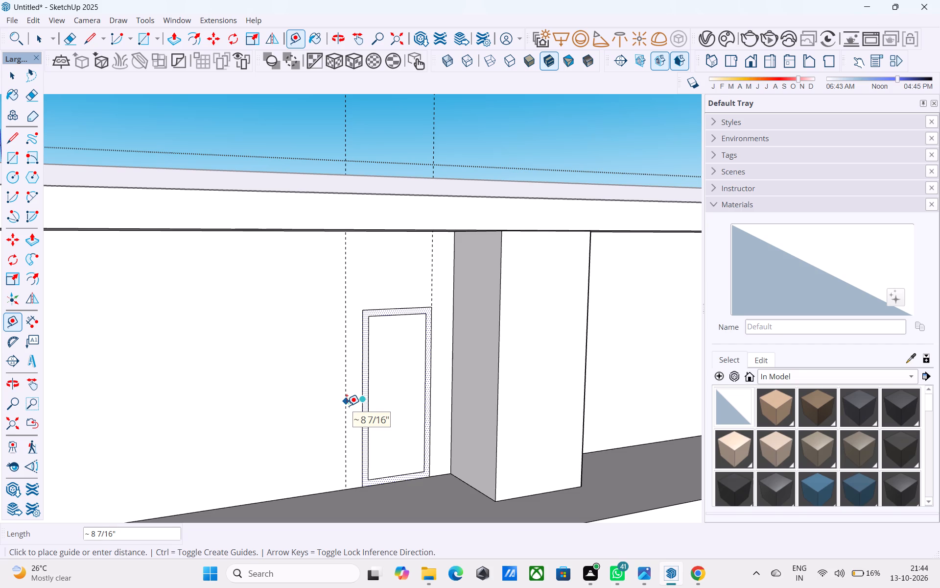
scroll(346, 406, down, 5)
middle_drag(346, 406, 295, 403)
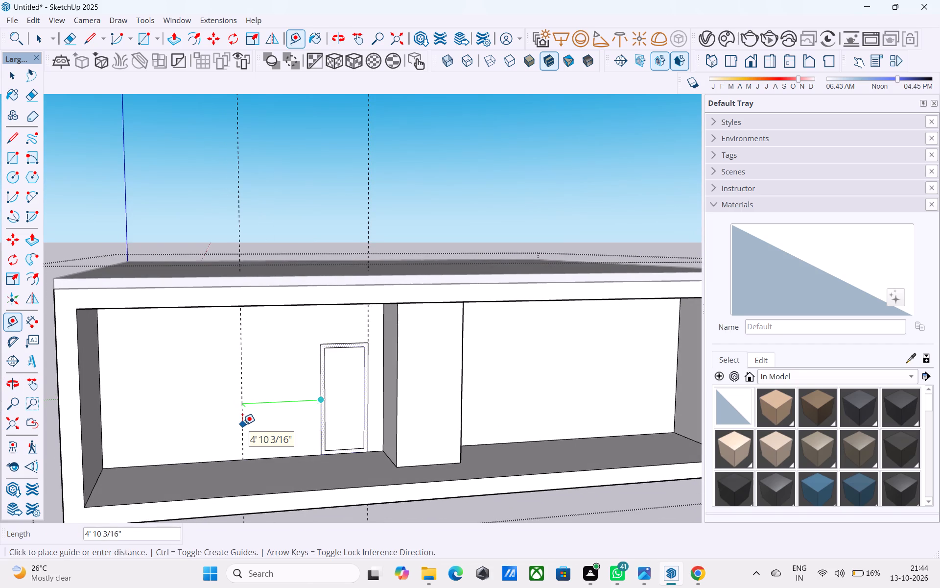
text(2')
key(Return)
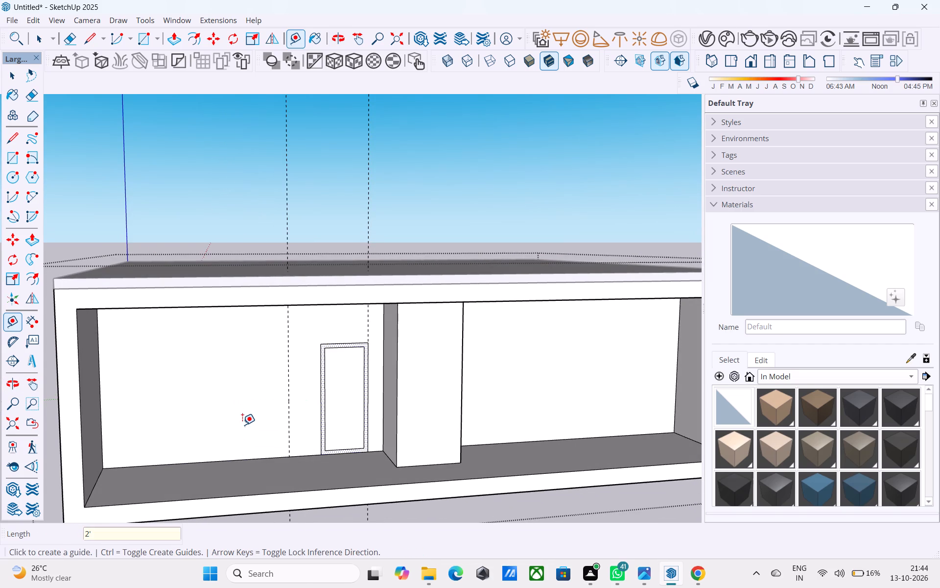
Place a horizontal guide on the recess's back wall 3' above its floor edge.
key(r)
key(t)
click(251, 461)
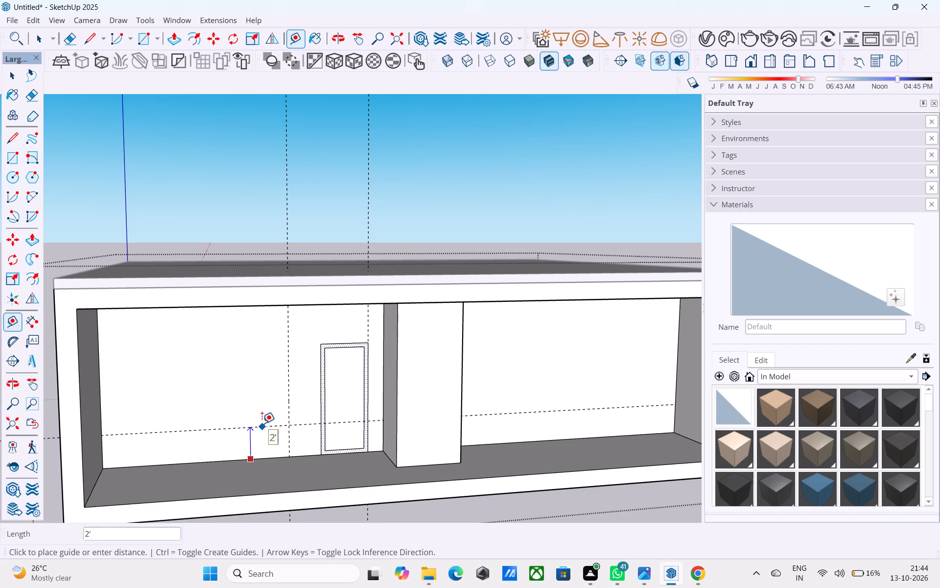
text(3')
key(Return)
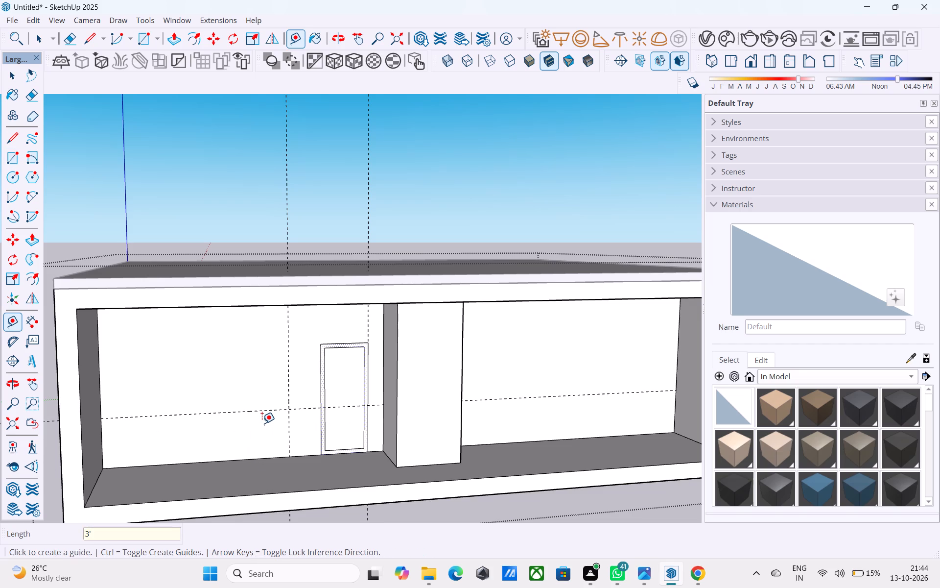
Draw a window rectangle 4' high and 6' wide from the guides' intersection, extending away from the door.
key(r)
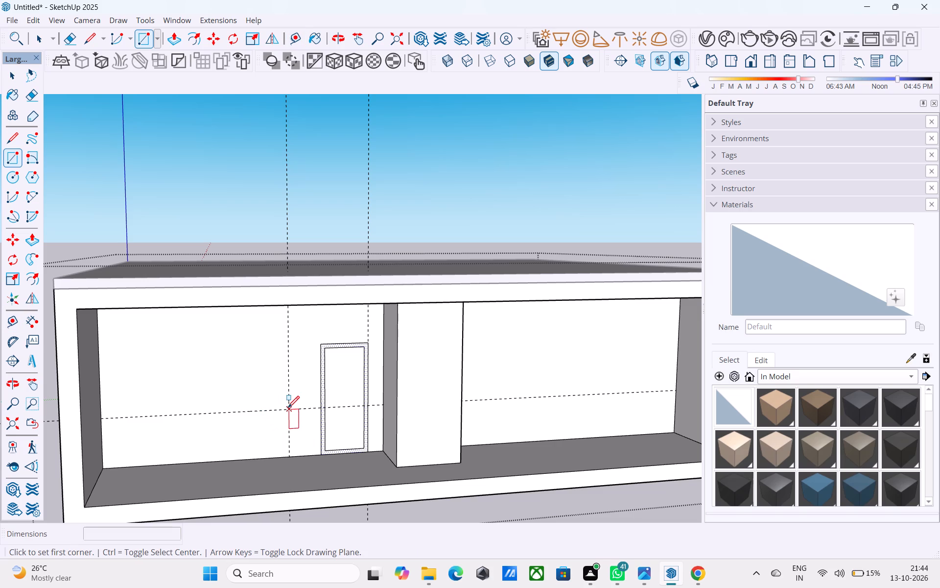
click(288, 409)
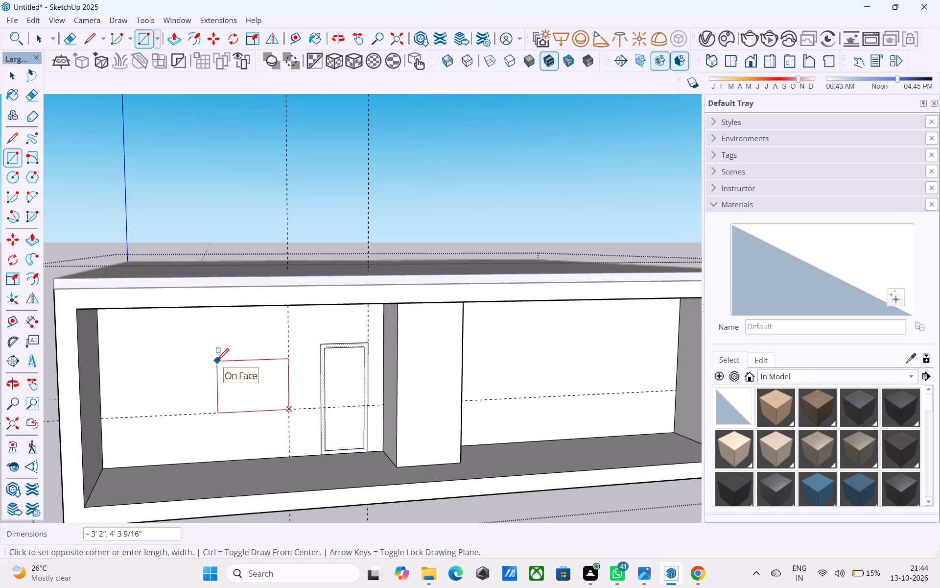
text(4',4')
key(Return)
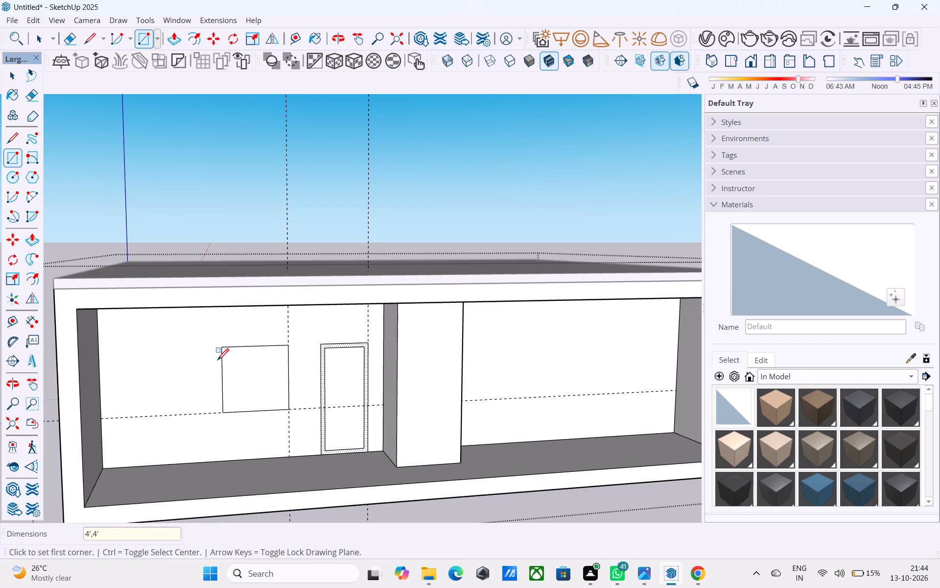
text(4',6')
key(Return)
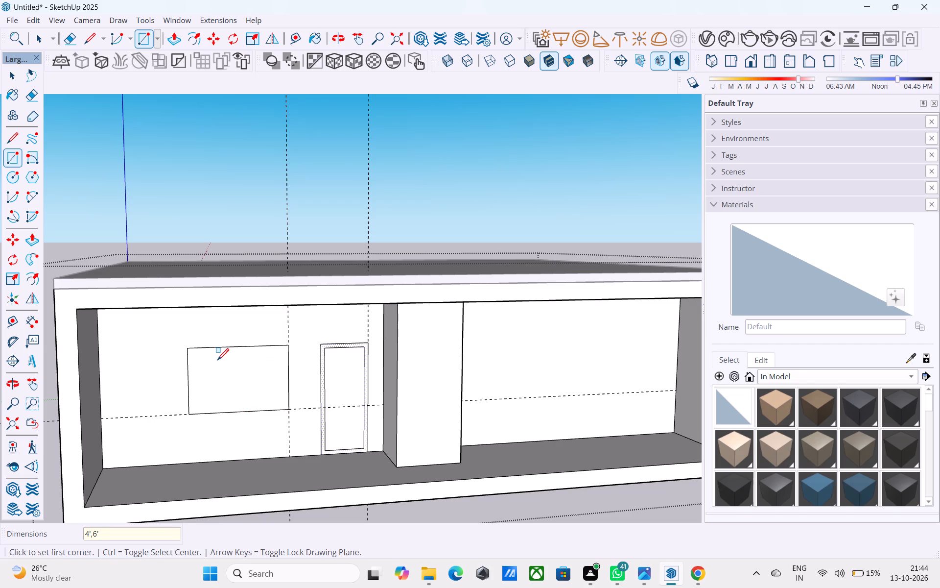
Offset the window rectangle 3" inward to outline the window frame.
key(space)
click(217, 361)
key(f)
click(217, 361)
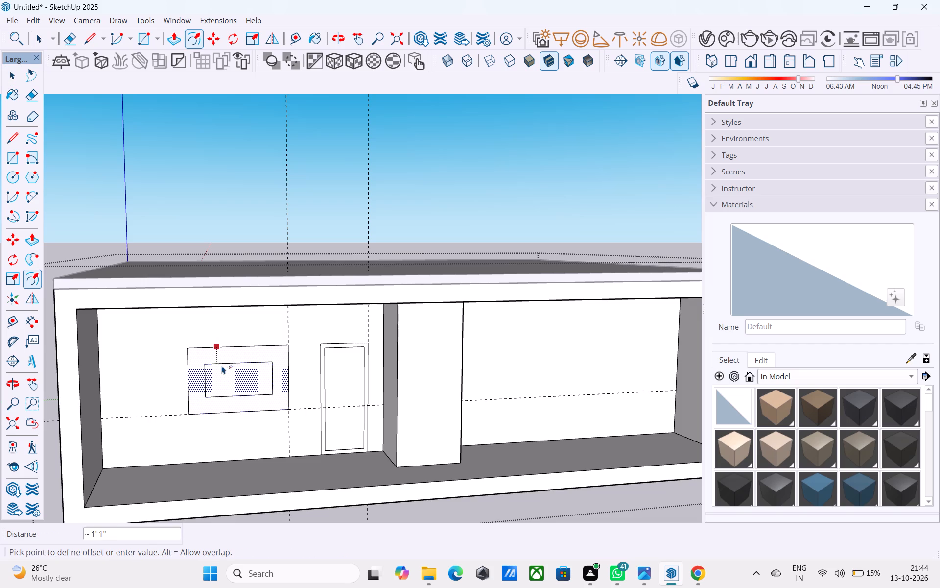
text(3")
key(Return)
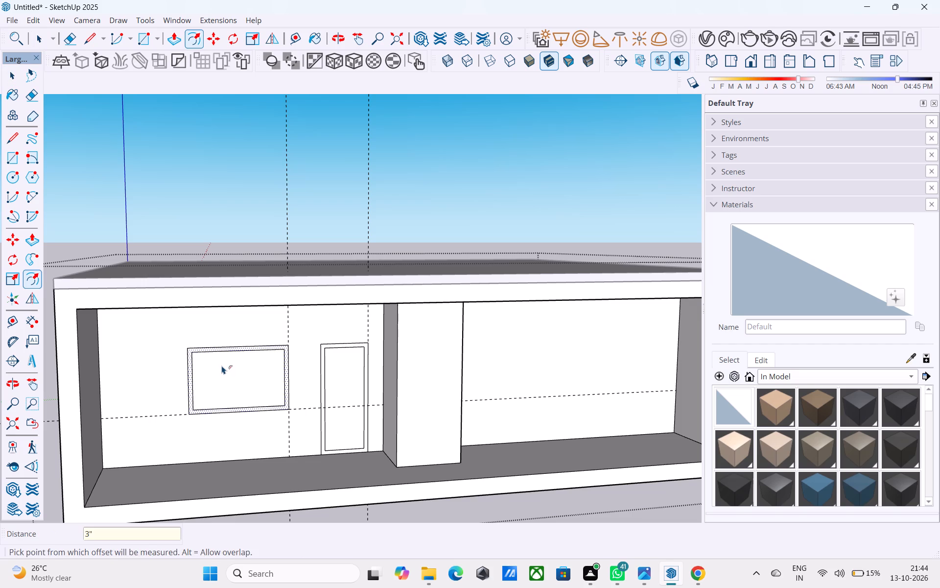
Draw a full-height rectangle about 5' 5" by 10' across the recess opening, starting at the top corner on the window side.
key(space)
scroll(222, 366, down, 2)
middle_drag(250, 360, 258, 346)
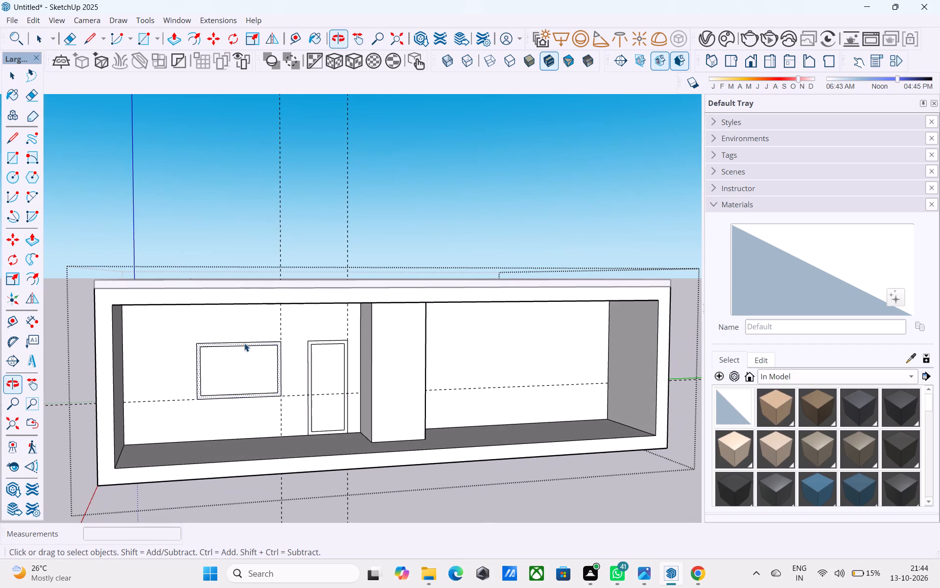
key(r)
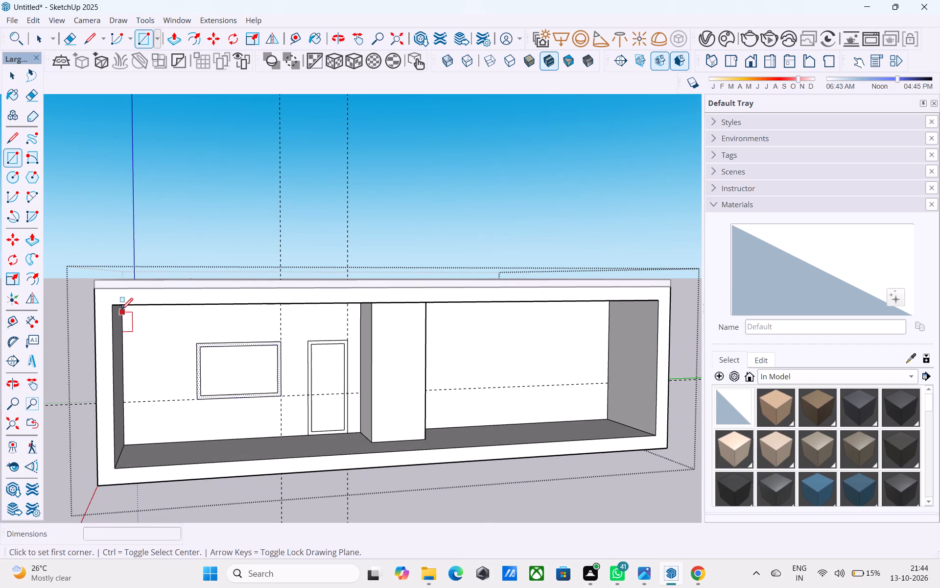
click(116, 307)
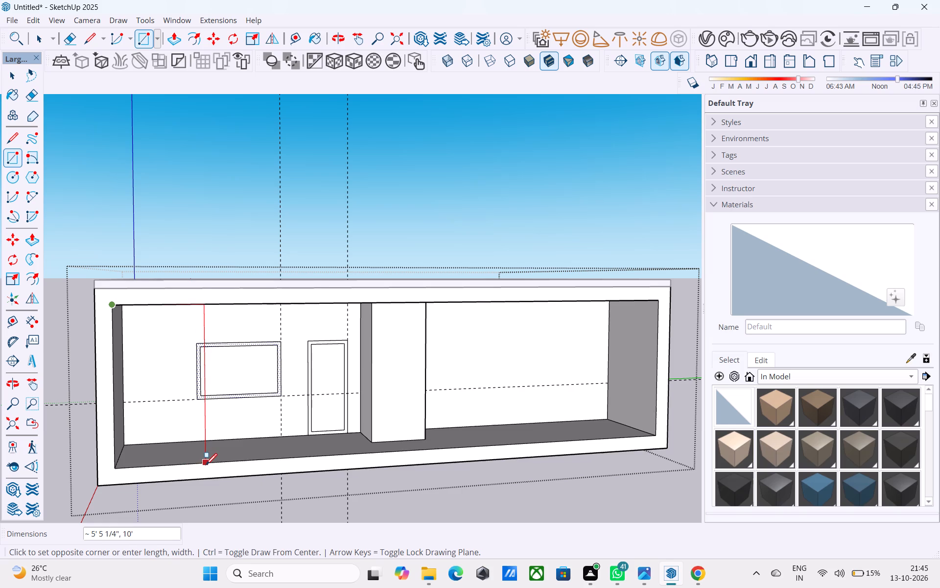
click(206, 466)
key(space)
Delete the face covering the rest of the recess opening, keeping only the narrow end panel.
click(211, 457)
click(245, 438)
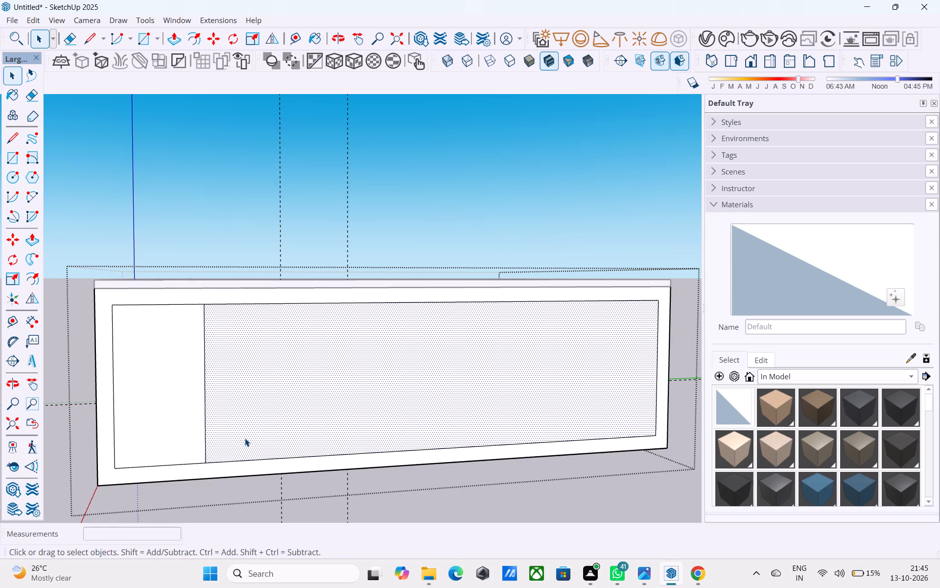
key(Delete)
Copy the end panel's outer vertical edge onto its inner edge and divide the copies to form 8 equal vertical strips.
scroll(120, 377, up, 2)
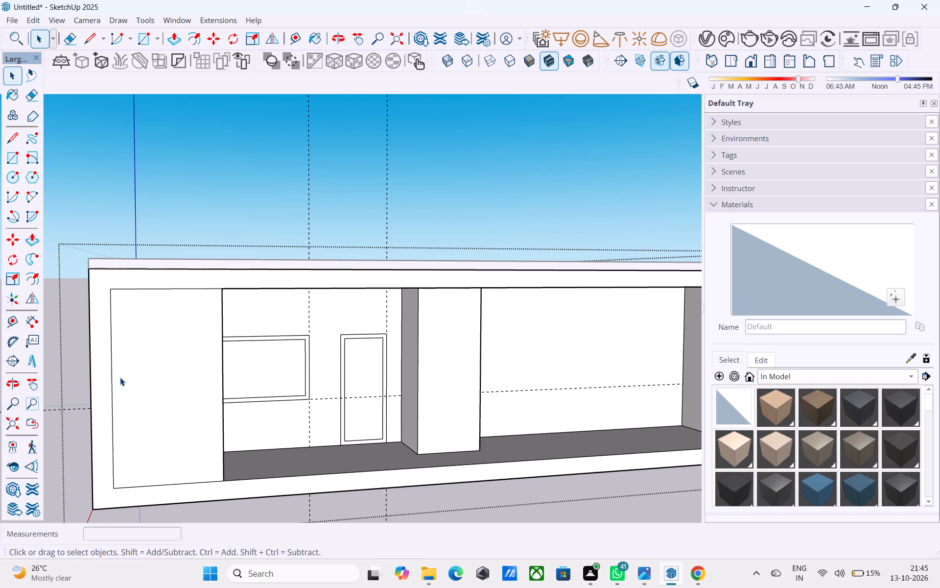
click(112, 370)
key(m)
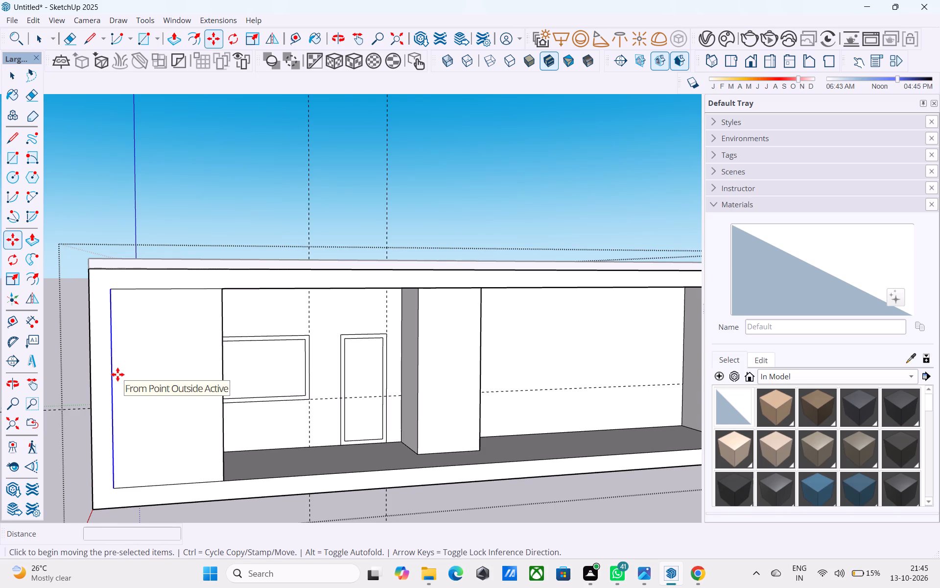
click(112, 292)
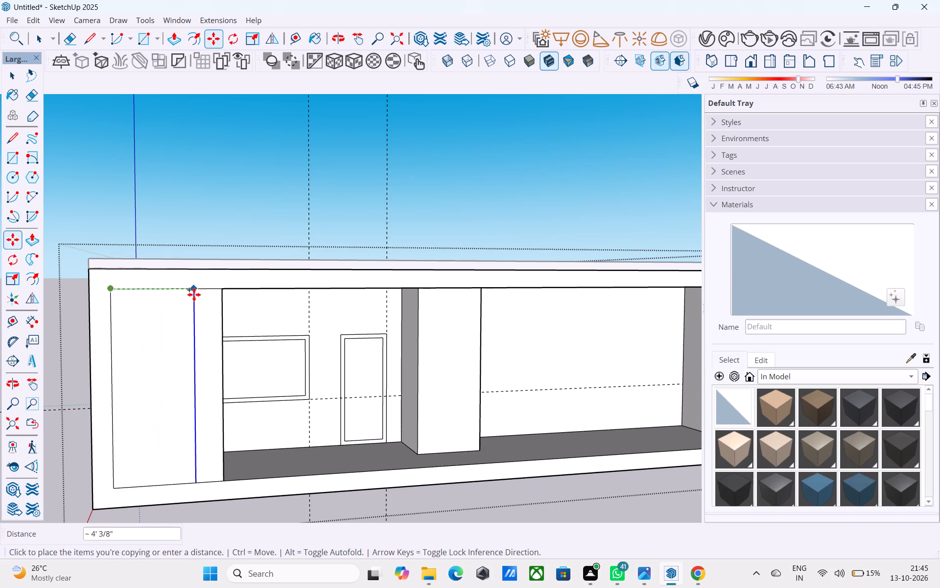
click(219, 291)
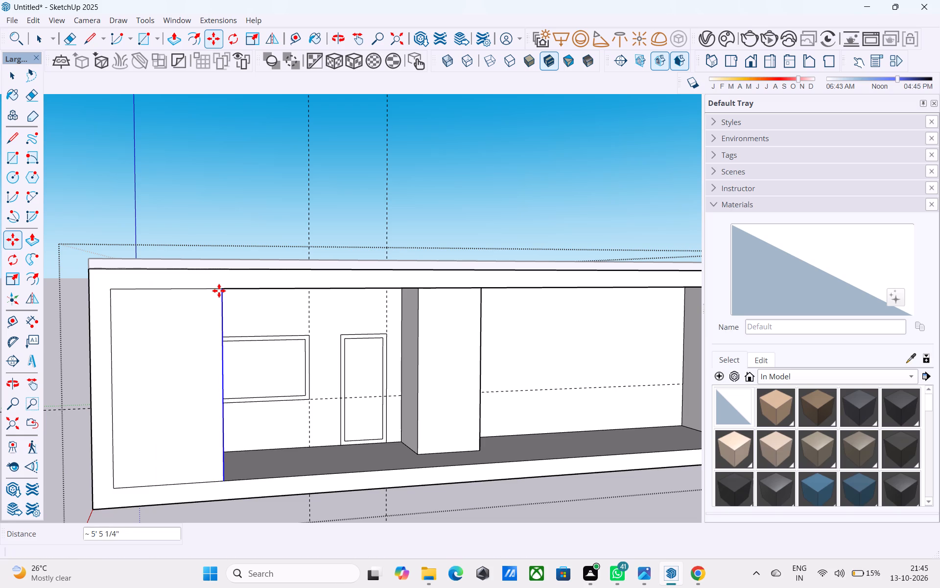
key(slash)
key(8)
key(Return)
key(space)
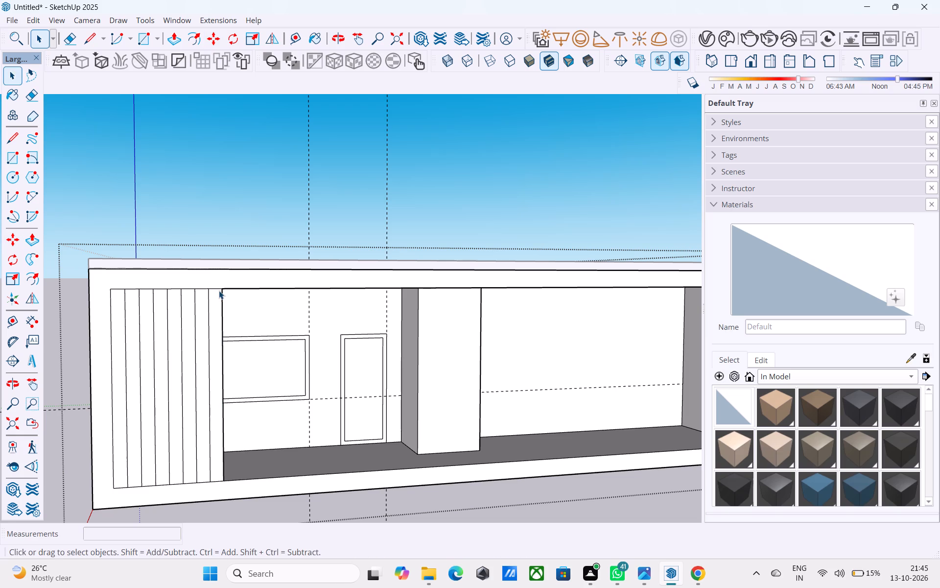
Delete every other strip of the end panel, starting with the outermost one, to leave four vertical slats.
scroll(169, 325, up, 4)
shift+middle_drag(221, 342, 342, 341)
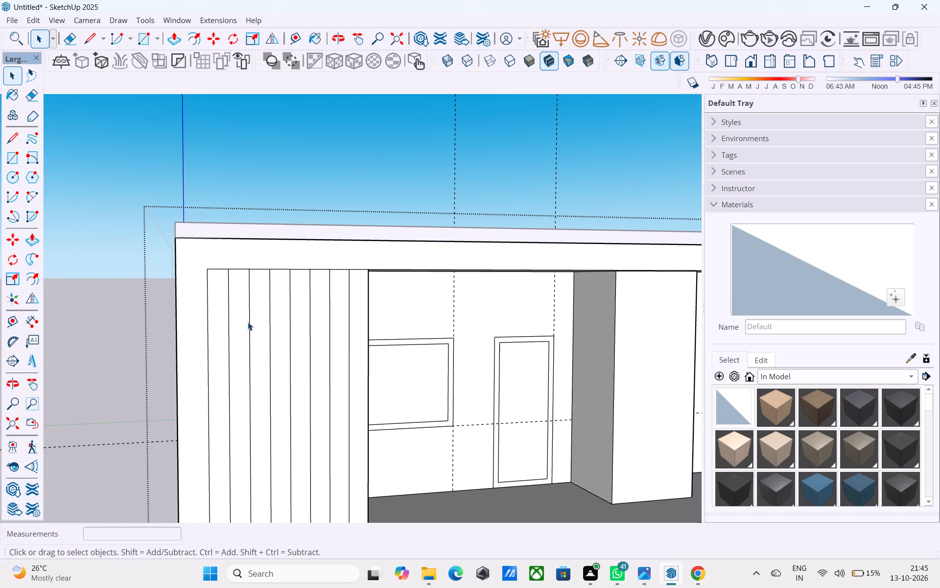
click(215, 319)
key(Delete)
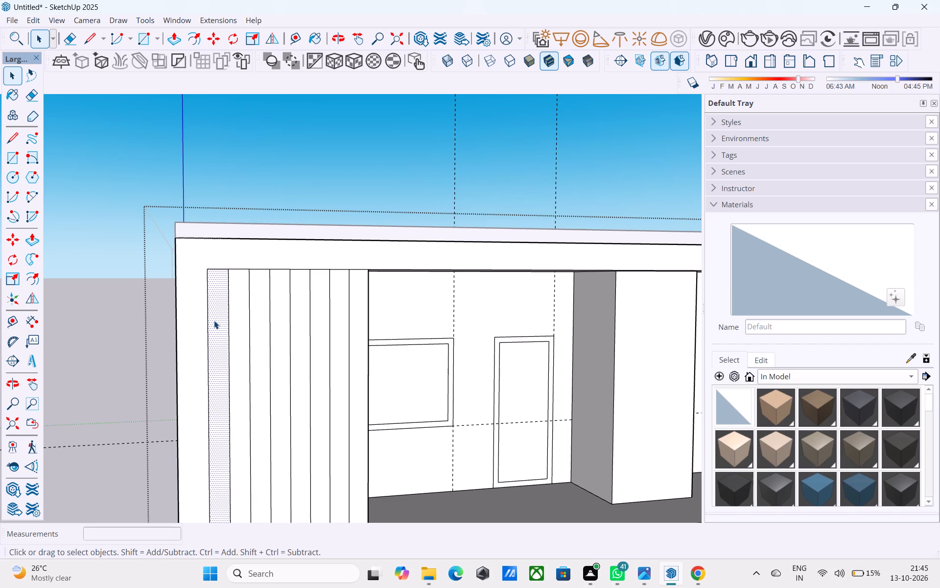
click(258, 325)
key(Delete)
click(297, 330)
key(Delete)
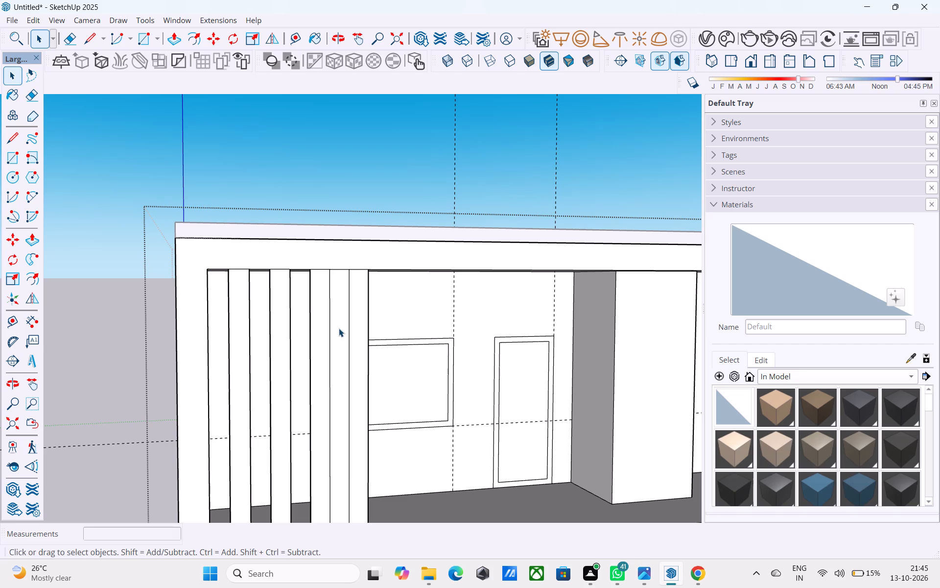
click(339, 328)
key(Delete)
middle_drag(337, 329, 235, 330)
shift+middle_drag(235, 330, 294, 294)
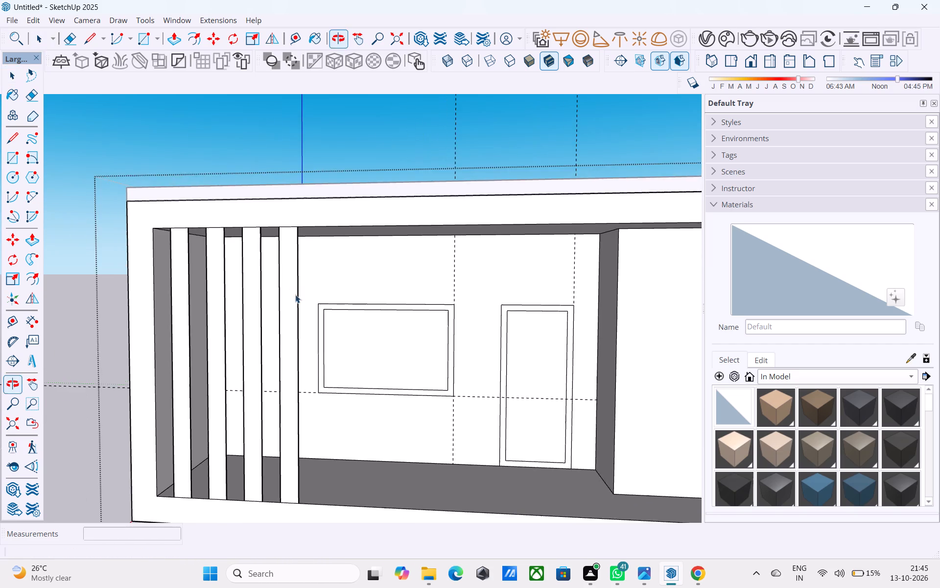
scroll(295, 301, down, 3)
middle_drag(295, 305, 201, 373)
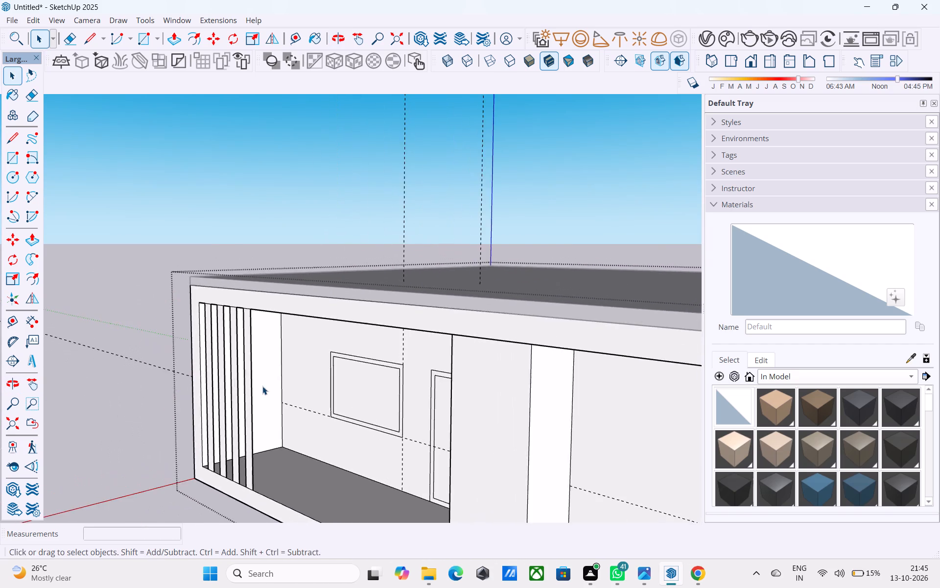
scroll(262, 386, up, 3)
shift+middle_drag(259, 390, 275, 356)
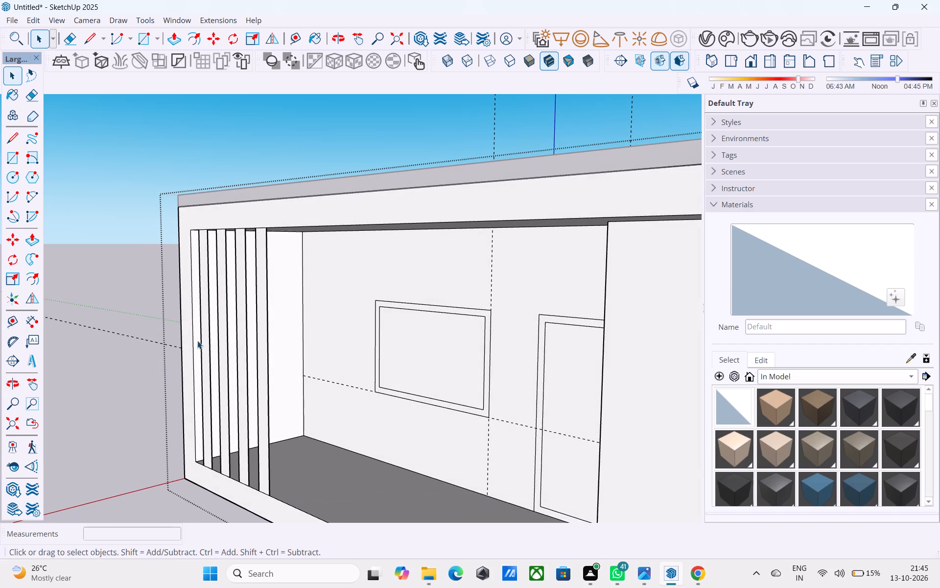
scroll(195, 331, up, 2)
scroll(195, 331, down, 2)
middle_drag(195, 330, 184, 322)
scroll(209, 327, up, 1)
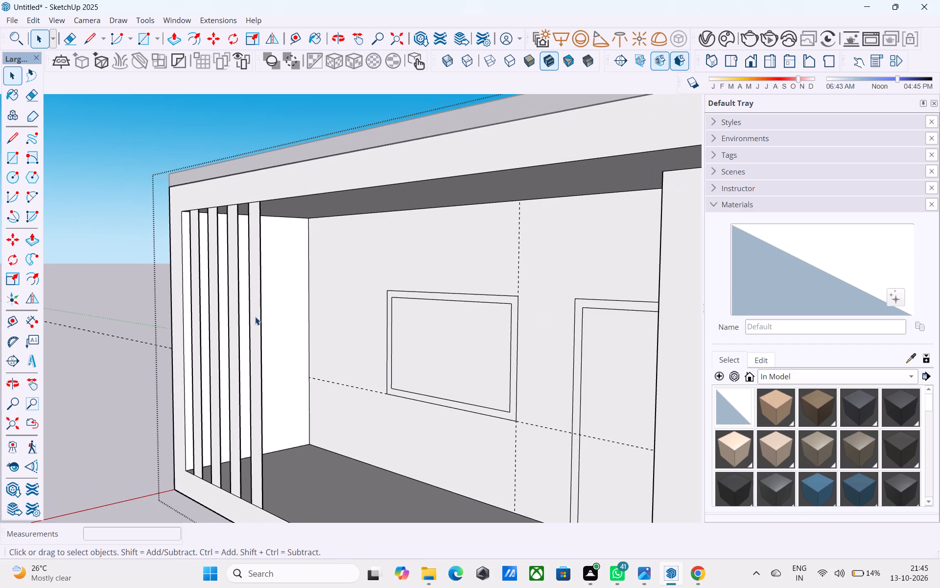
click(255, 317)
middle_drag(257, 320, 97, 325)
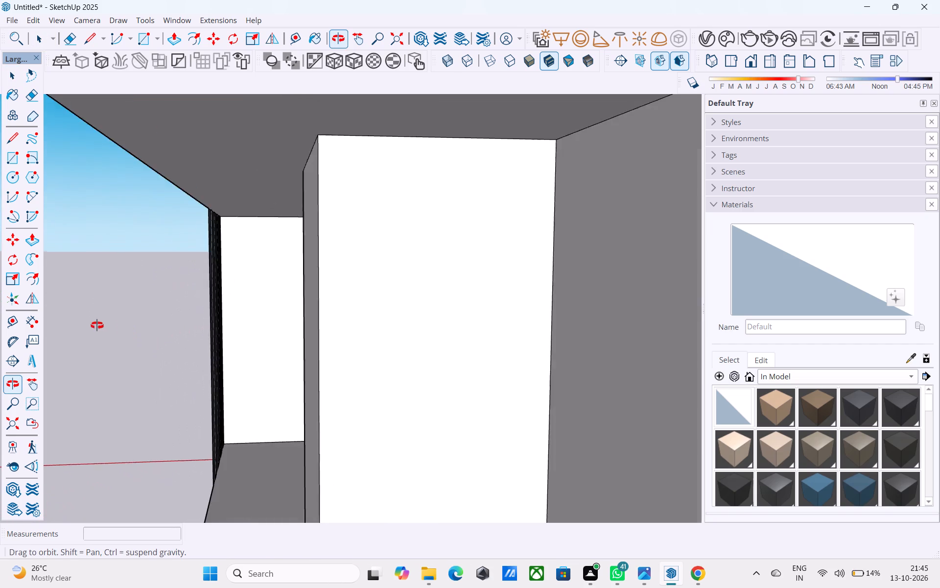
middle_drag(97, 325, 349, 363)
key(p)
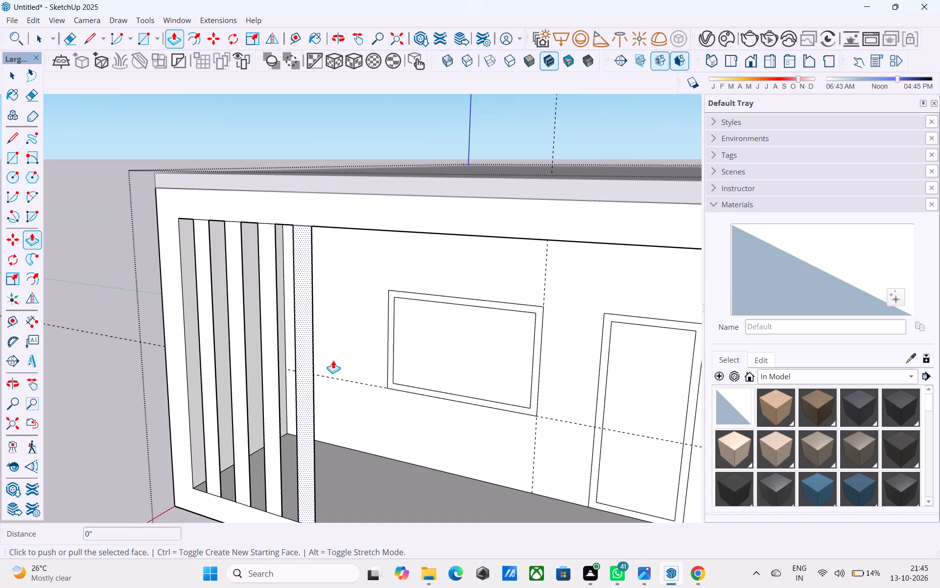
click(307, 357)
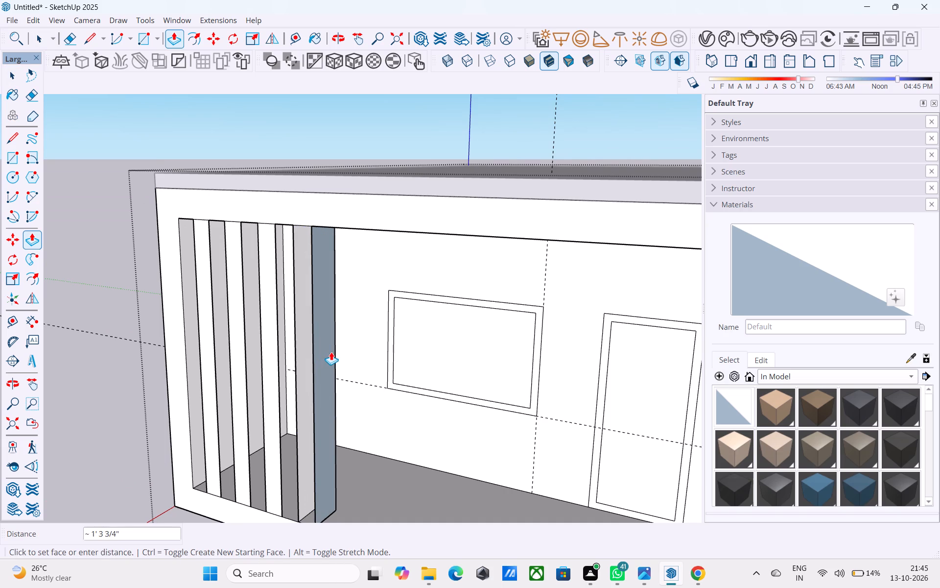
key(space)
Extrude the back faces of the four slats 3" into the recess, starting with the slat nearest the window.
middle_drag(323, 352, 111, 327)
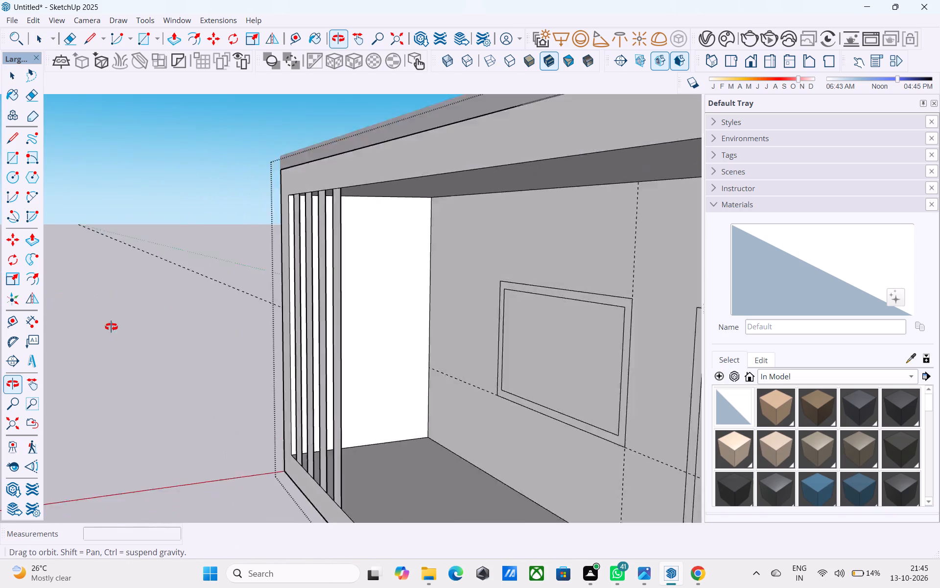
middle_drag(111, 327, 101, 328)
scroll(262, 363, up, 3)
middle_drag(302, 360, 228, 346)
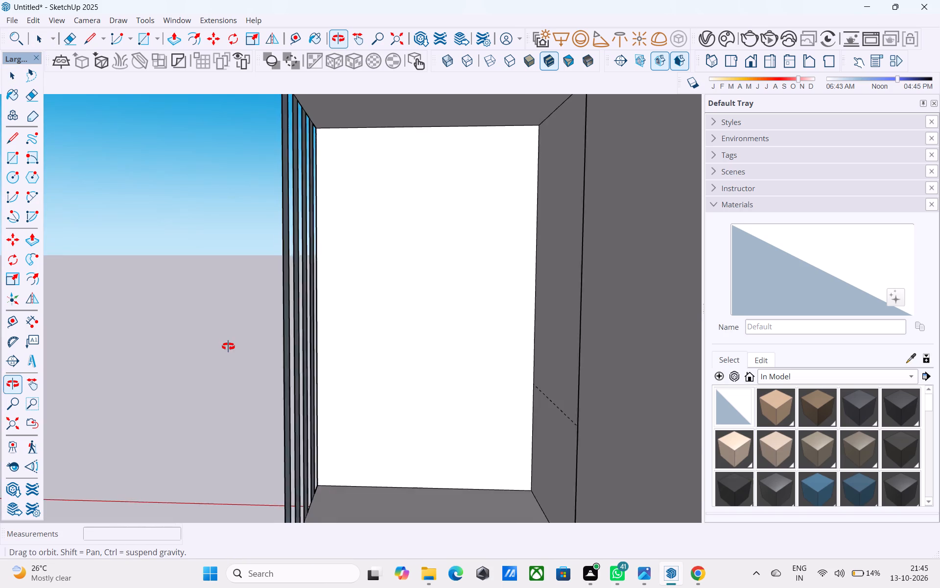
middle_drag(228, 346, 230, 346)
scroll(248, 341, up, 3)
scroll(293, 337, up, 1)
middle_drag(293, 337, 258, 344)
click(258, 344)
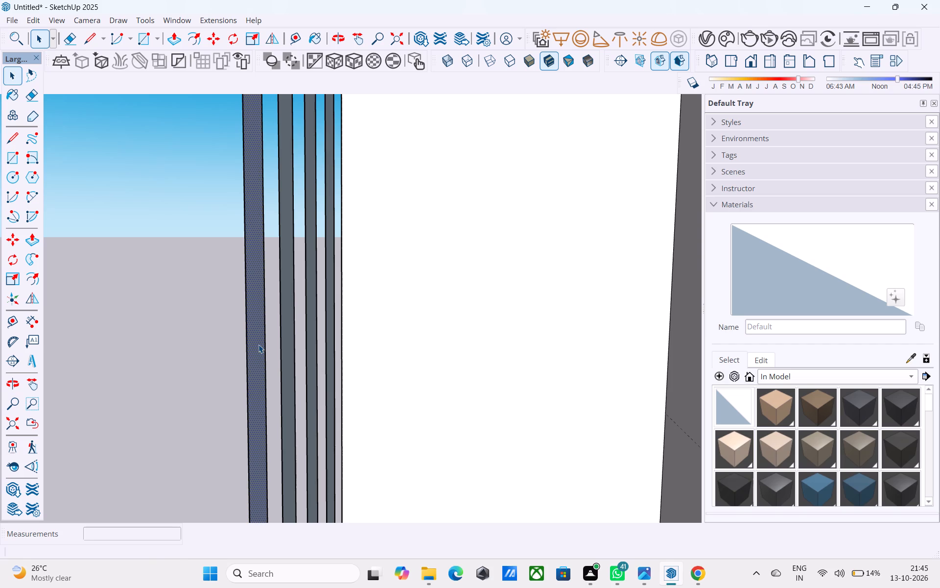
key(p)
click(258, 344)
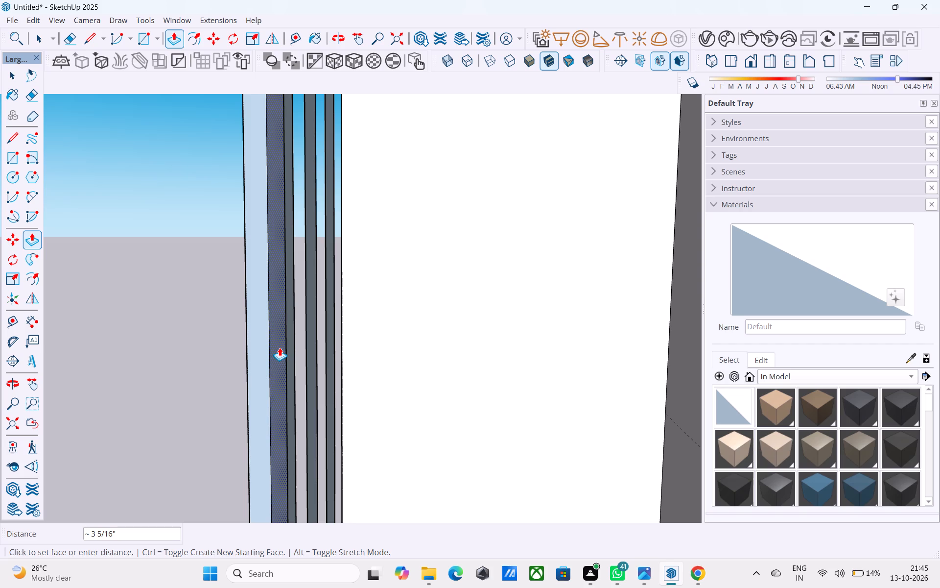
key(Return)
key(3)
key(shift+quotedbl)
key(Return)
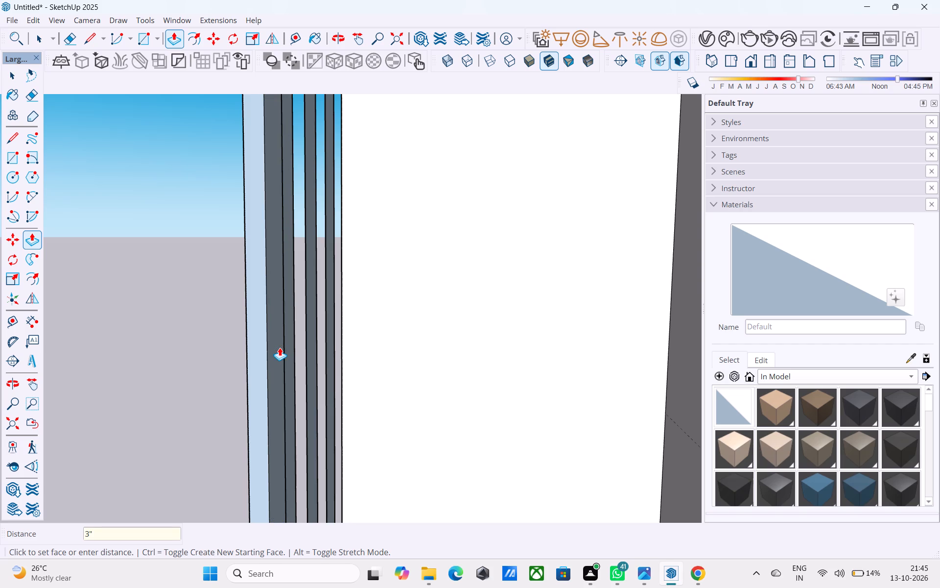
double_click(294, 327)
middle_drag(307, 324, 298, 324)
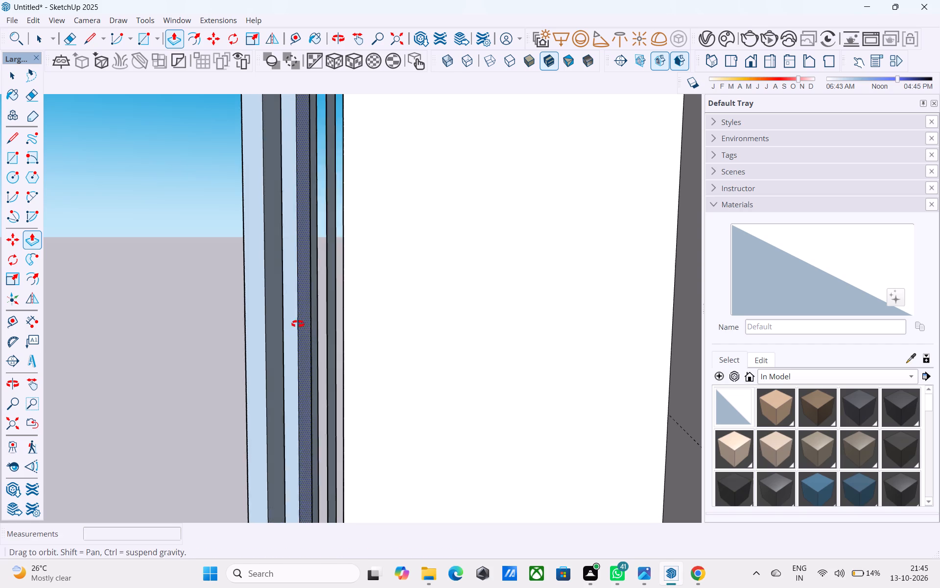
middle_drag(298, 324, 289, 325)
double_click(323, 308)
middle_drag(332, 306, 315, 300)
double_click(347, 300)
Examine the thickened slat screen from the front, checking its width and spacing against the window and door.
middle_drag(319, 313, 636, 368)
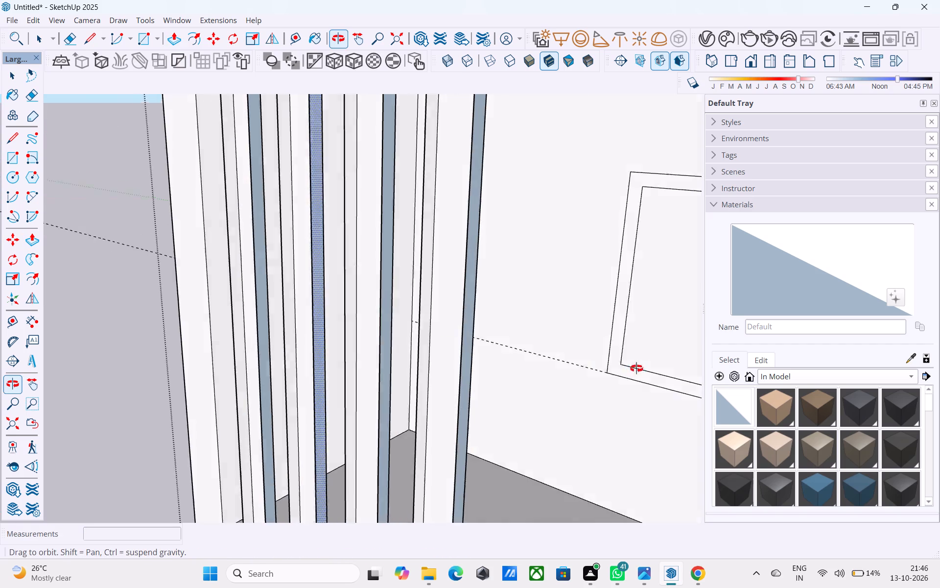
middle_drag(636, 368, 638, 368)
scroll(602, 369, down, 4)
middle_drag(532, 390, 655, 394)
scroll(281, 324, down, 10)
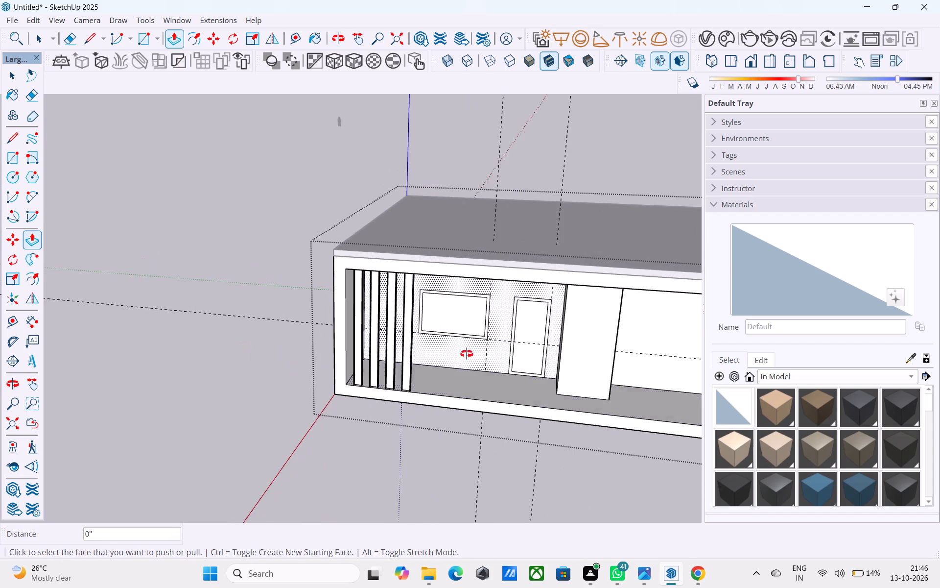
middle_drag(466, 354, 510, 303)
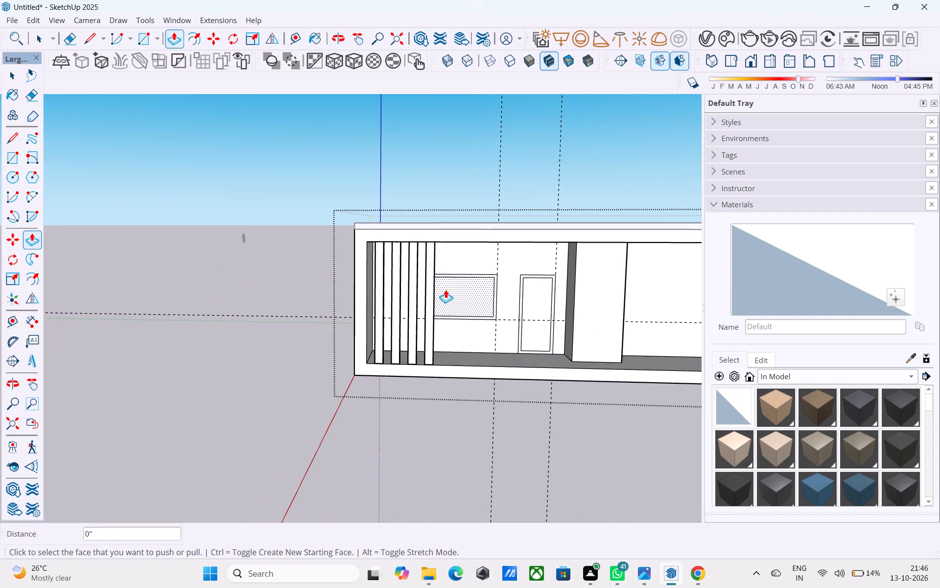
scroll(408, 273, up, 5)
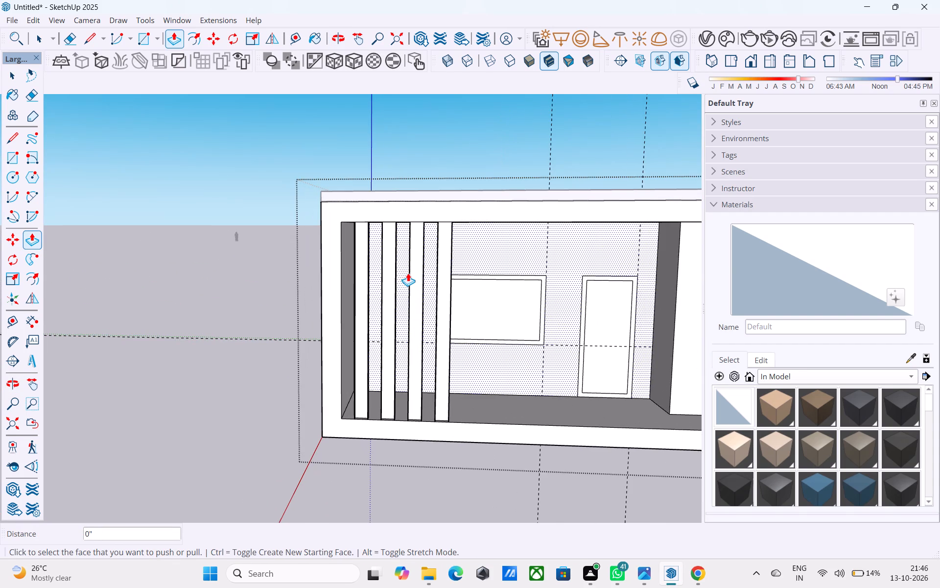
scroll(449, 276, up, 3)
scroll(440, 280, down, 13)
scroll(432, 322, down, 2)
scroll(496, 279, up, 4)
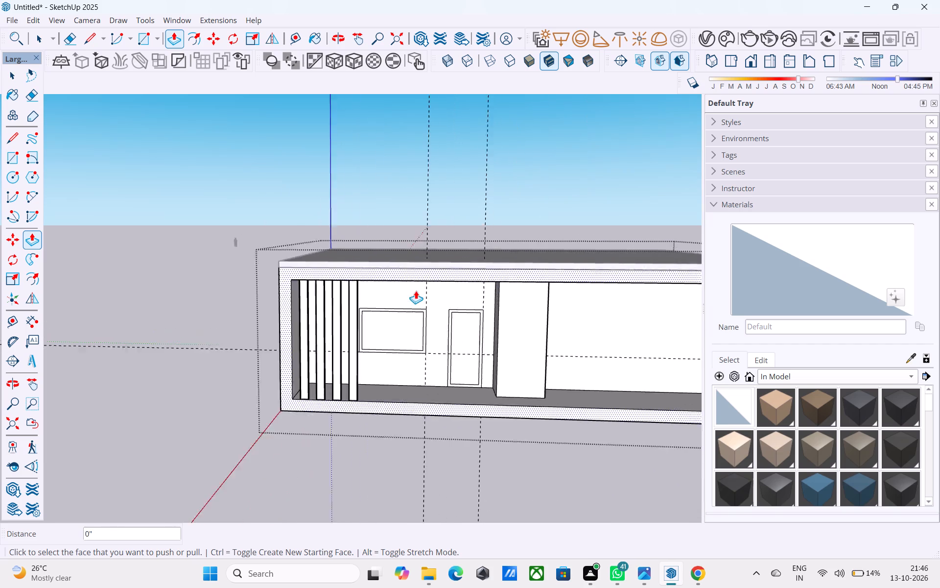
scroll(416, 291, up, 8)
Undo the slat extrusions, strip deletions and strip division back to the undivided solid end panel.
key(ctrl+z)
key(ctrl+z)
key(ctrl+z)
key(ctrl+z)
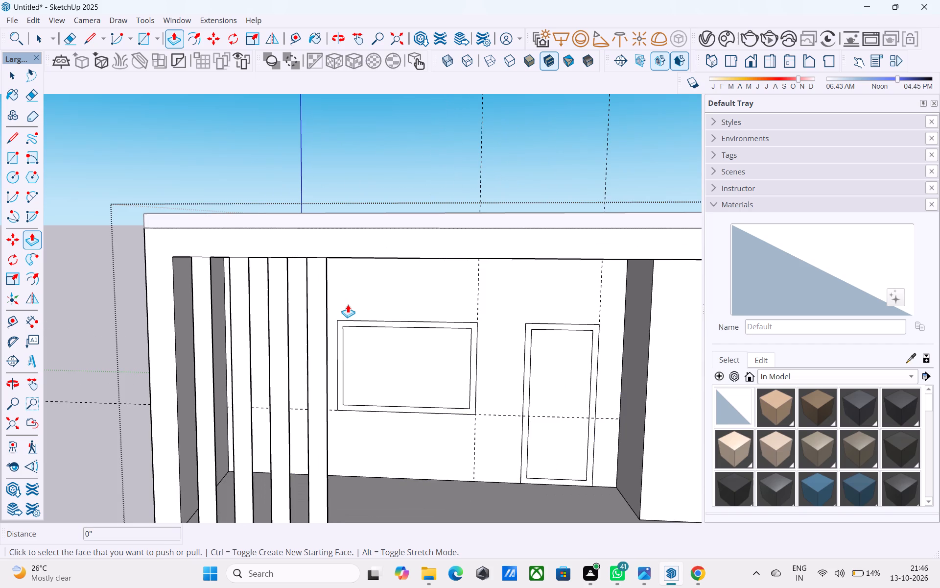
key(ctrl+z)
key(ctrl+z)
key(ctrl+z)
key(ctrl+z)
key(ctrl+z)
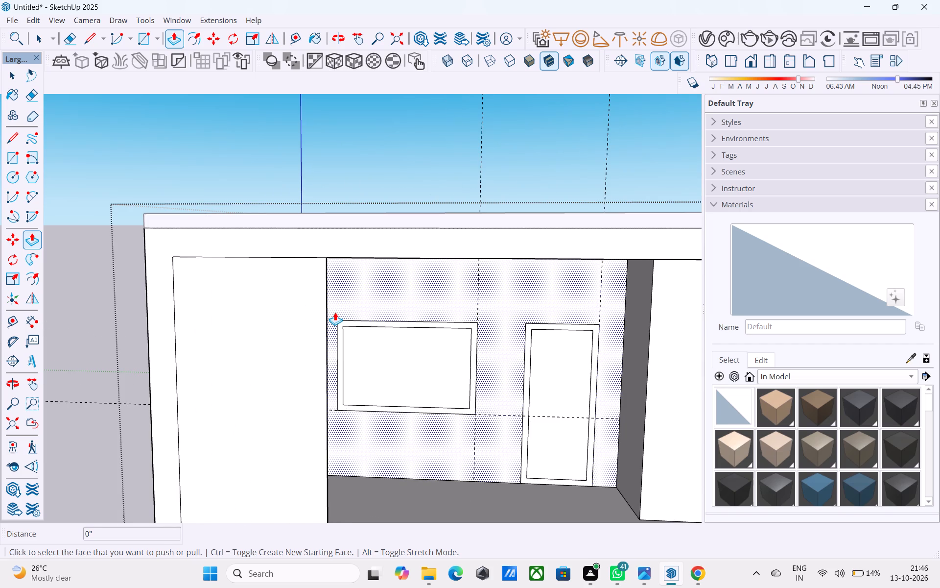
Draw a 10' vertical line from top to bottom of the end panel, a short distance from its inner edge.
key(space)
key(l)
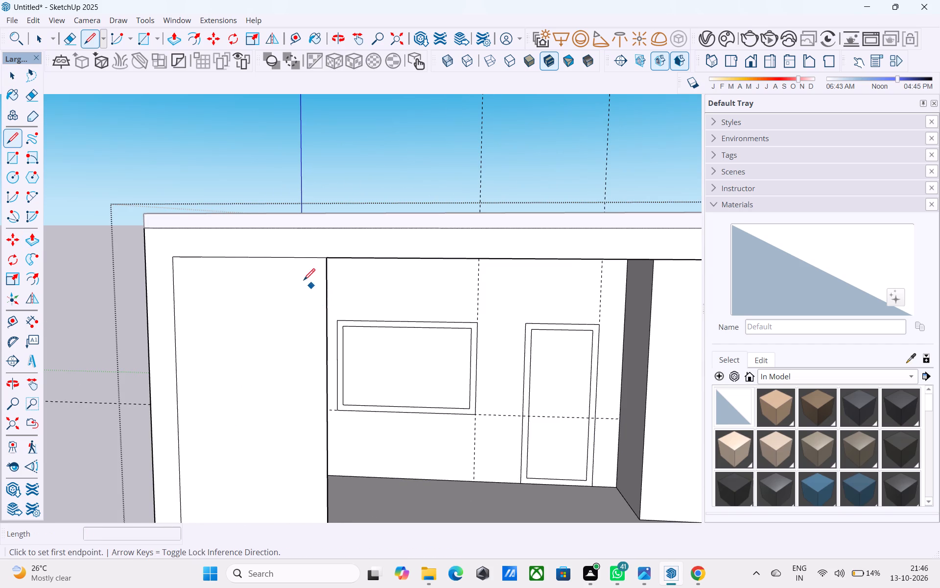
click(294, 260)
scroll(294, 260, down, 6)
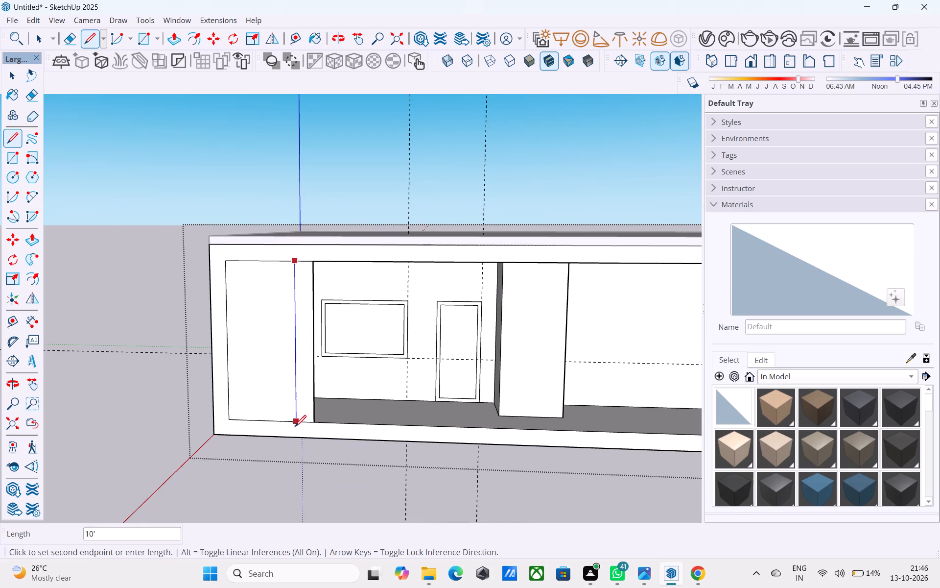
click(297, 420)
key(space)
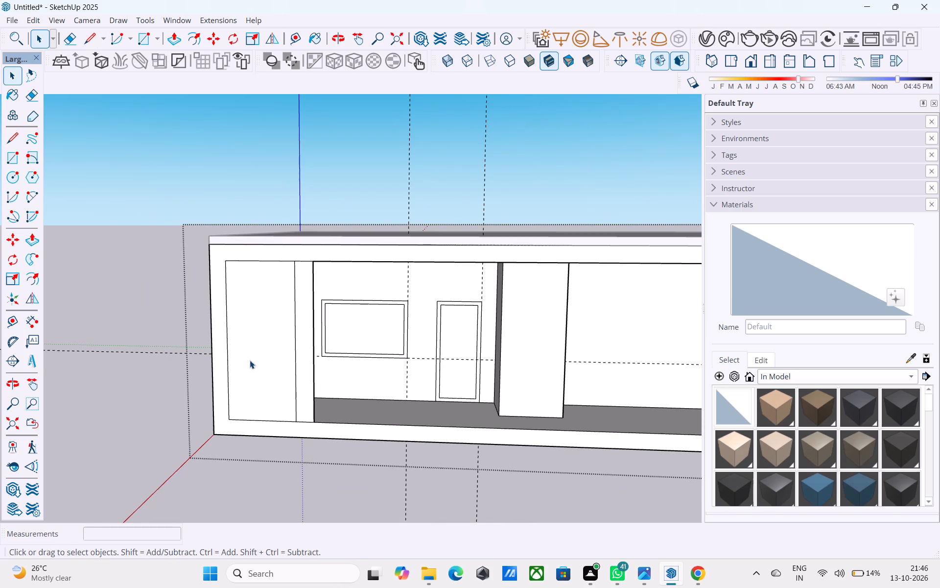
Copy the end panel's outer vertical edge onto the new vertical line and divide the copies into 8 equal spaces.
click(228, 342)
key(m)
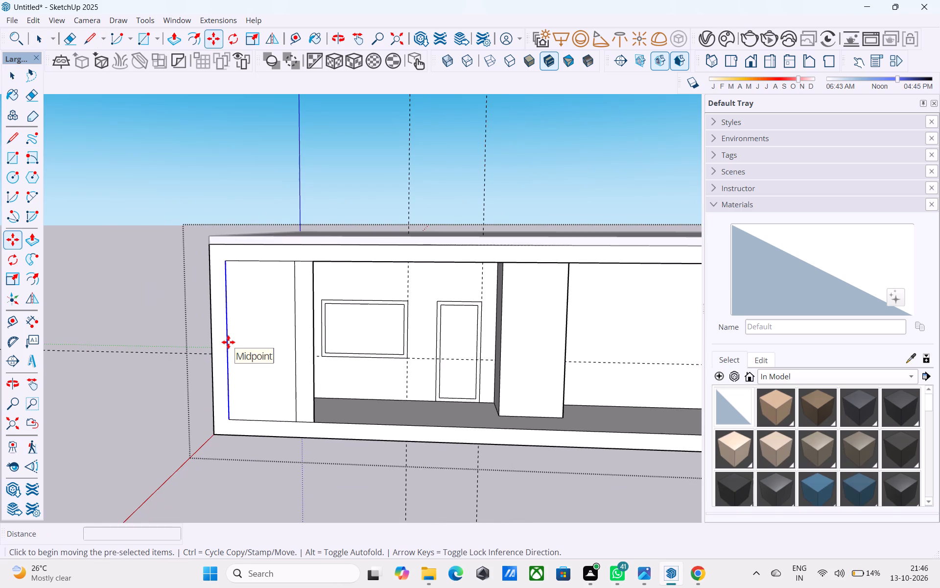
click(227, 264)
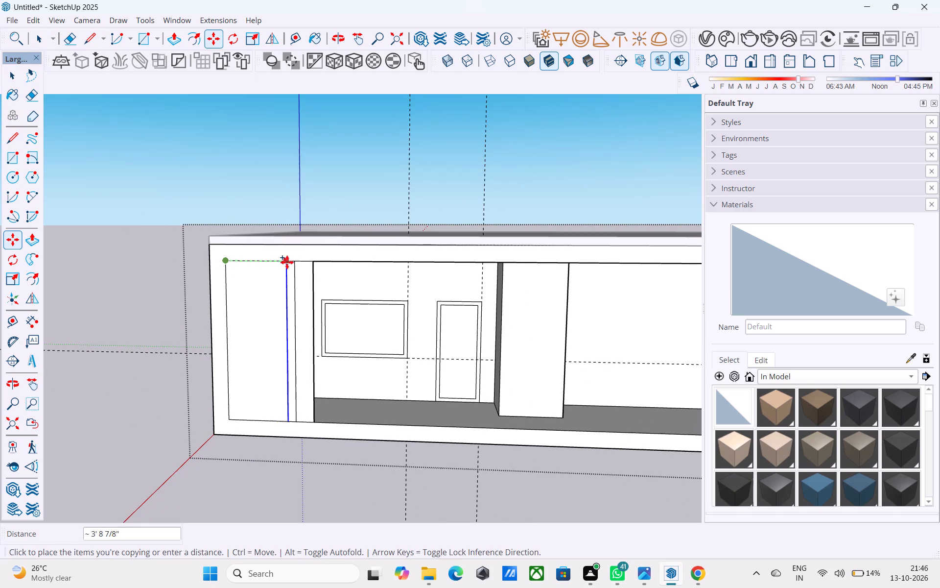
click(291, 261)
text(/8)
key(Return)
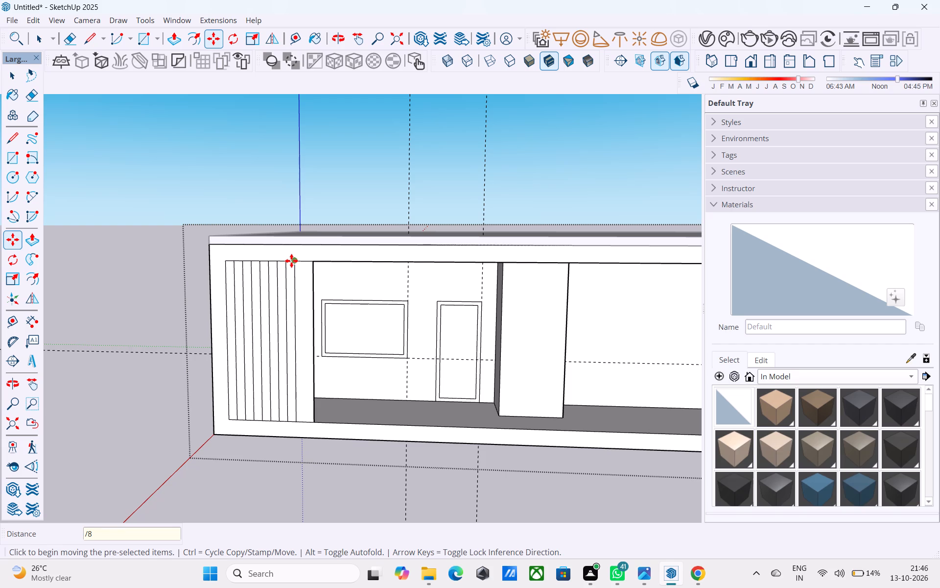
Delete every other strip of the end panel, starting with the outermost one, to leave four vertical slats.
middle_drag(198, 312, 236, 319)
scroll(236, 320, up, 5)
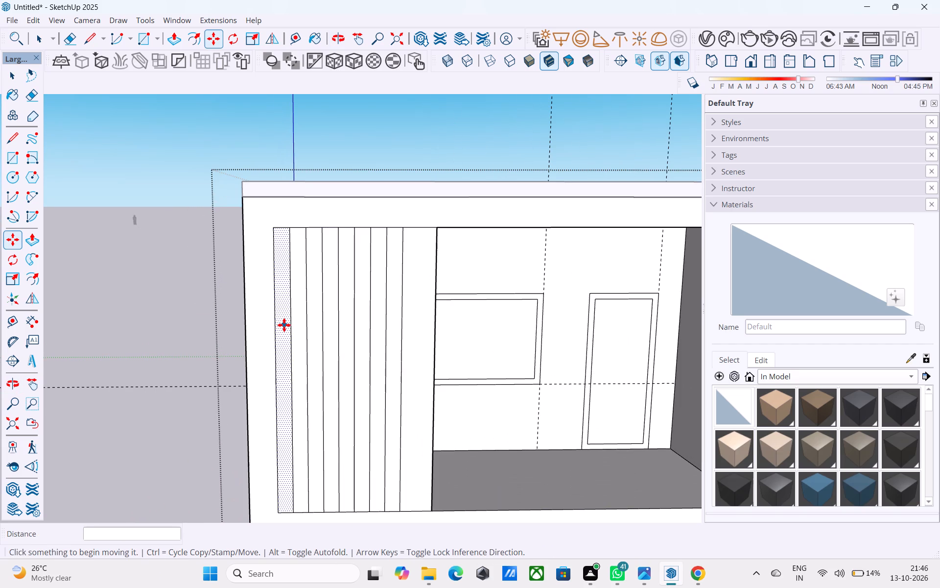
click(284, 325)
key(space)
click(284, 325)
key(Delete)
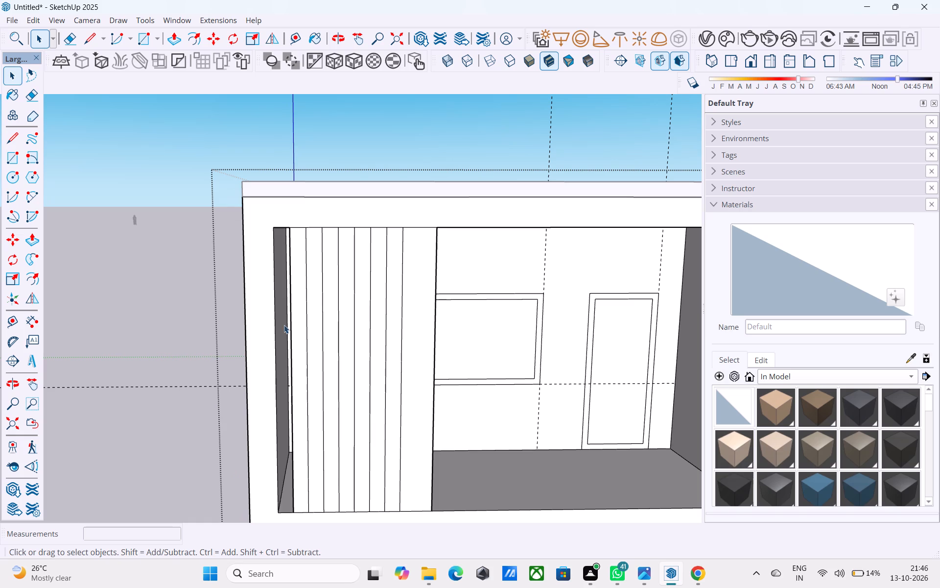
click(314, 328)
key(Delete)
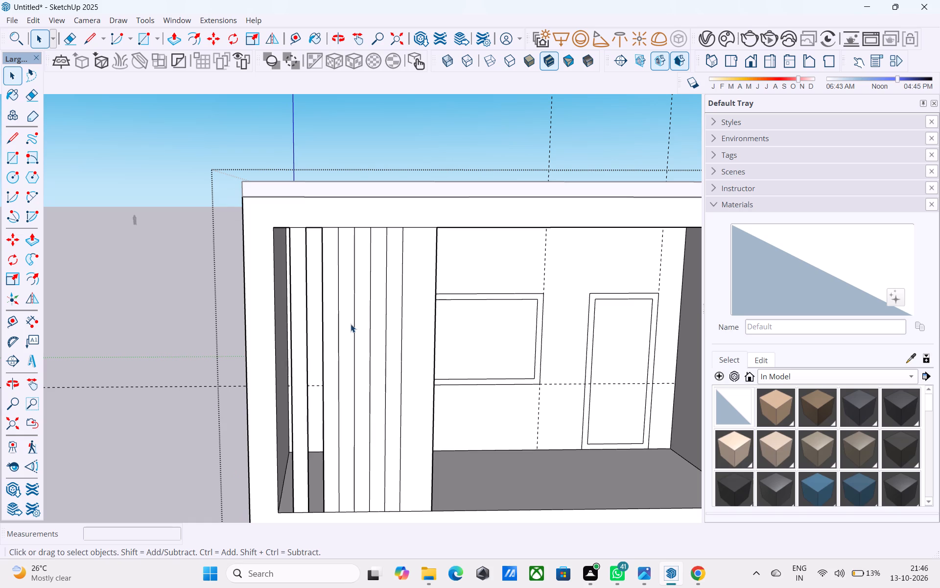
click(351, 323)
key(Delete)
click(374, 320)
key(Delete)
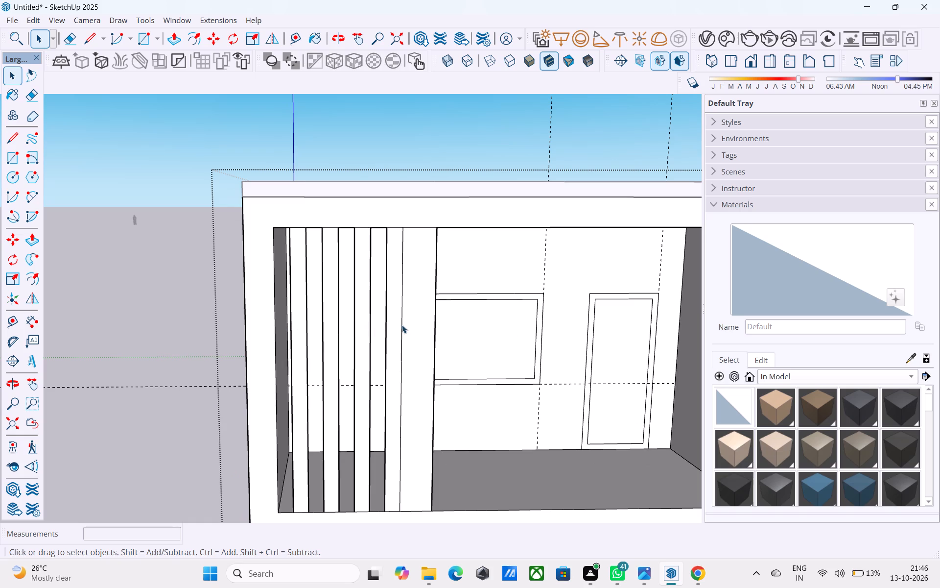
Delete the leftover wider strip beyond the innermost slat along with its remaining vertical edge.
middle_drag(405, 325, 394, 318)
click(424, 321)
key(Delete)
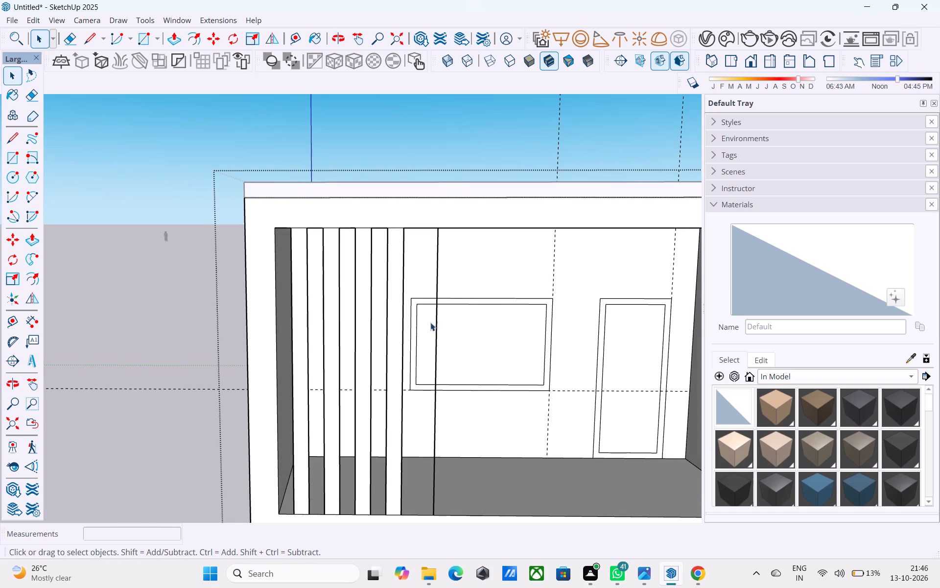
middle_click(444, 322)
click(437, 284)
key(Delete)
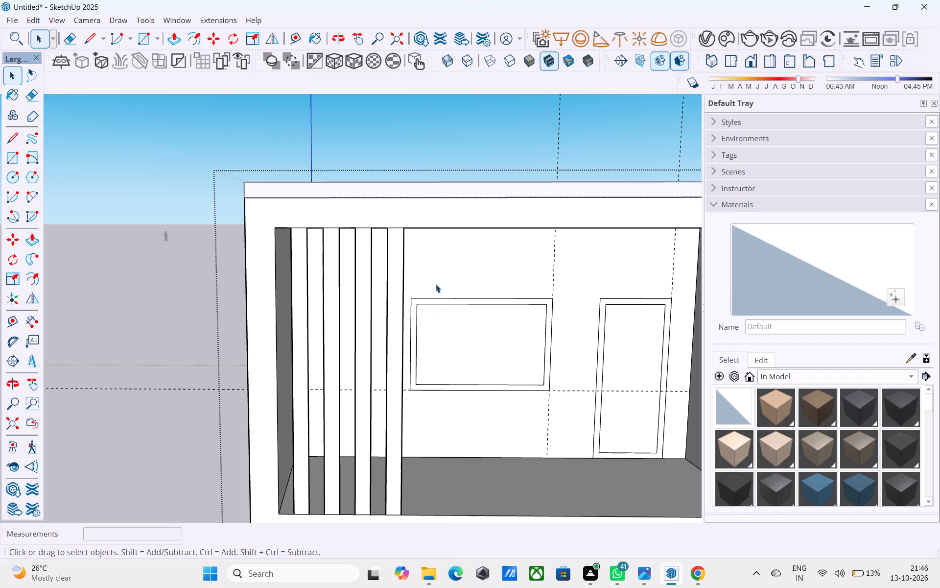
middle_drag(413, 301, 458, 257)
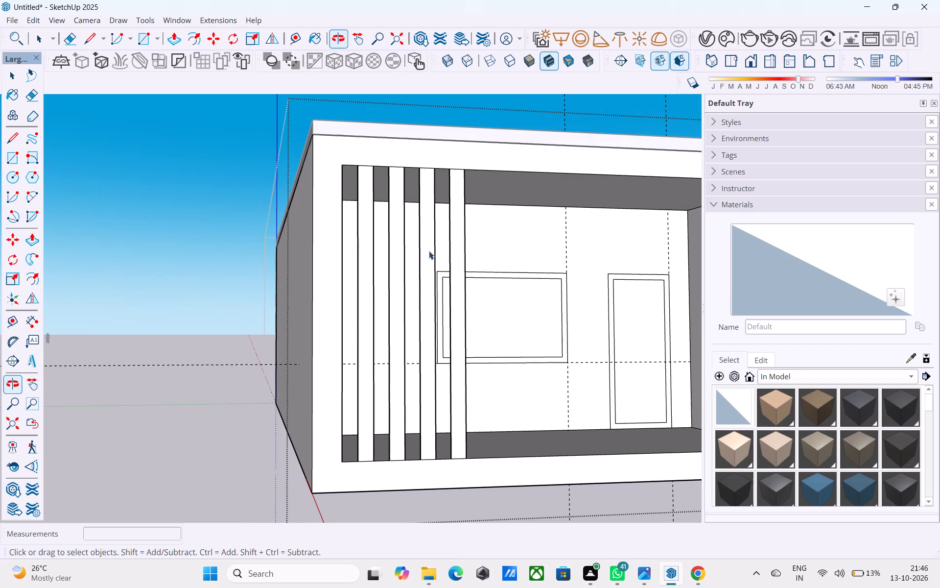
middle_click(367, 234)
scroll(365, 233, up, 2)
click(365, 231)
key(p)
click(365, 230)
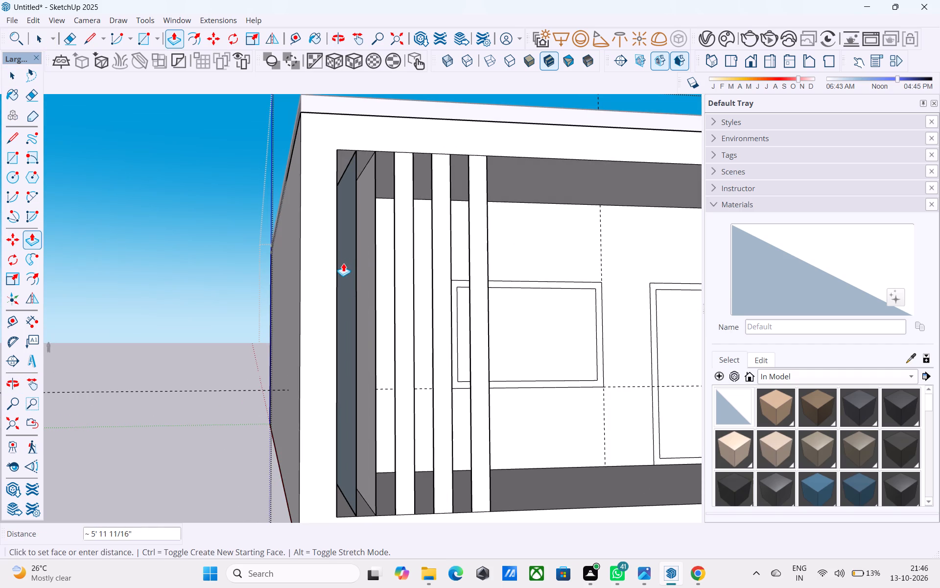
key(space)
Push the front faces of the four slats 3" into the recess, starting with the innermost slat.
middle_drag(389, 280, 329, 292)
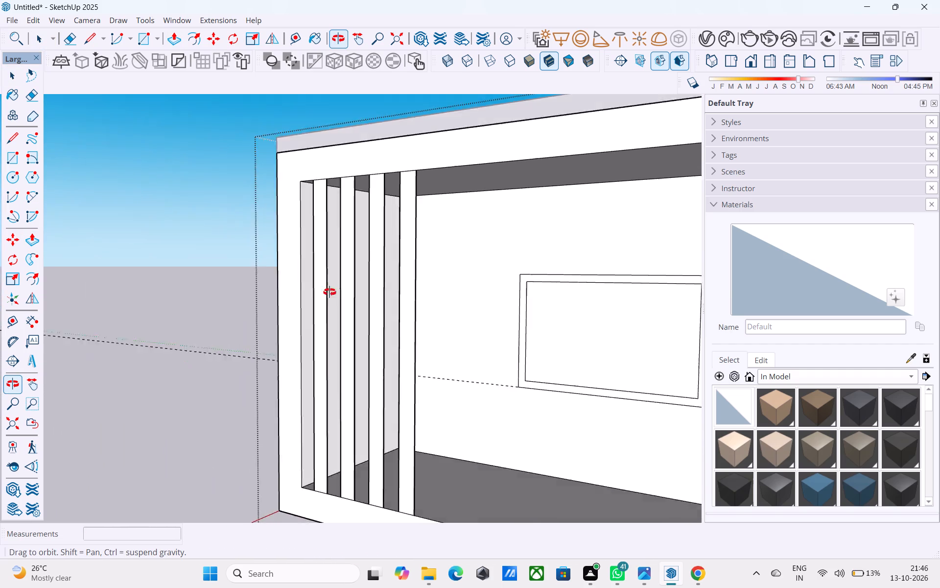
middle_drag(329, 292, 97, 329)
middle_drag(215, 319, 523, 245)
scroll(524, 245, up, 1)
scroll(520, 248, down, 9)
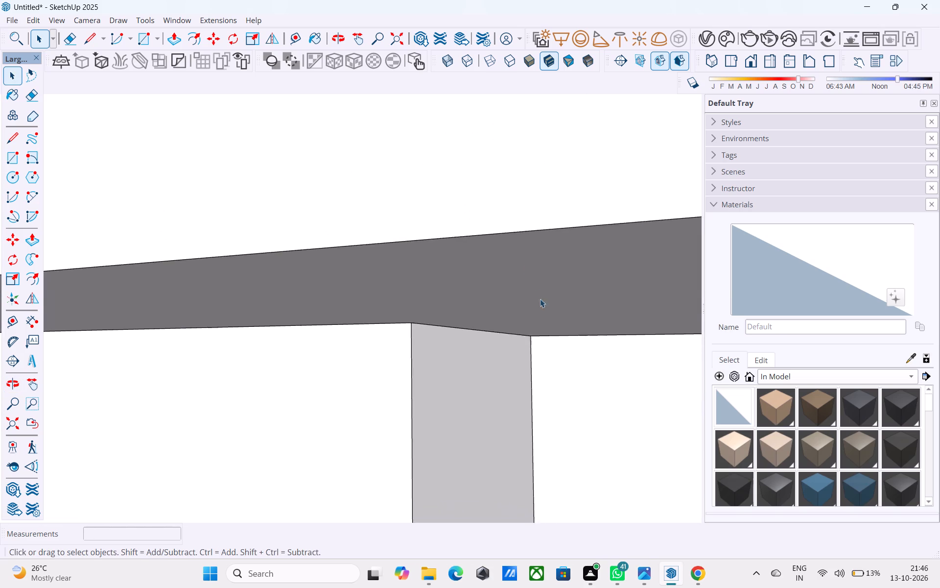
scroll(540, 299, down, 7)
scroll(317, 362, up, 1)
scroll(317, 362, down, 1)
shift+middle_drag(306, 368, 535, 273)
scroll(296, 327, up, 1)
scroll(352, 305, down, 8)
middle_drag(293, 337, 485, 294)
scroll(486, 294, down, 5)
middle_drag(265, 317, 365, 313)
middle_drag(298, 315, 324, 297)
scroll(287, 273, up, 3)
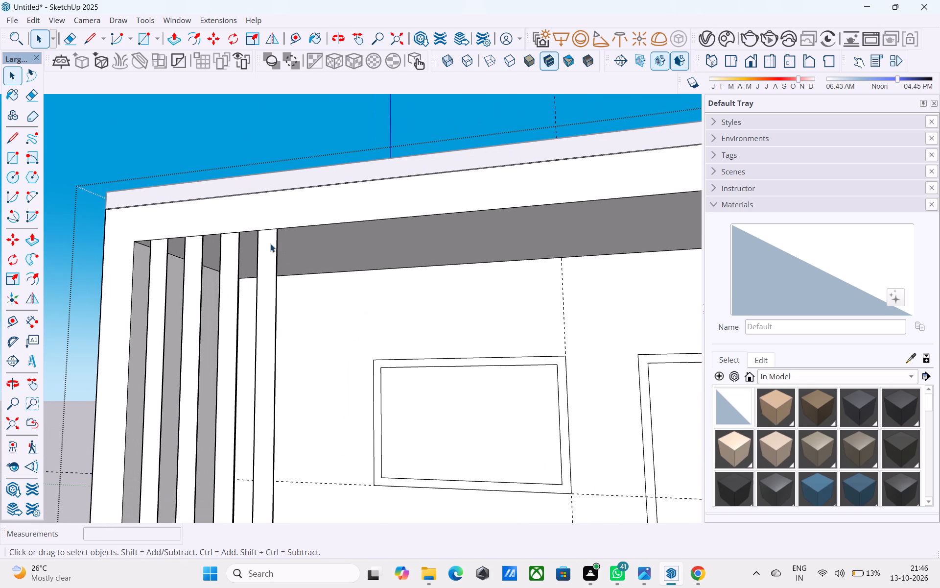
click(270, 244)
key(p)
click(271, 293)
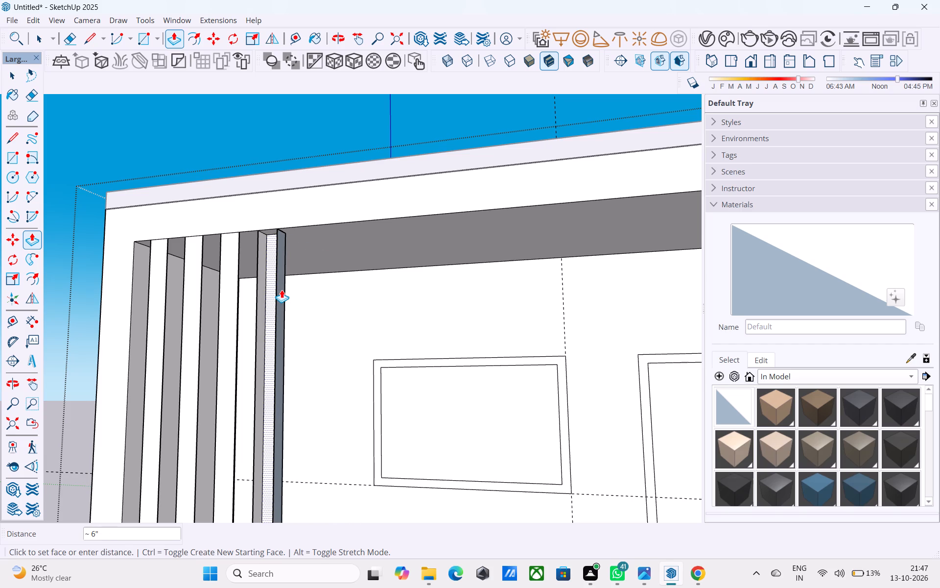
text(3")
key(Return)
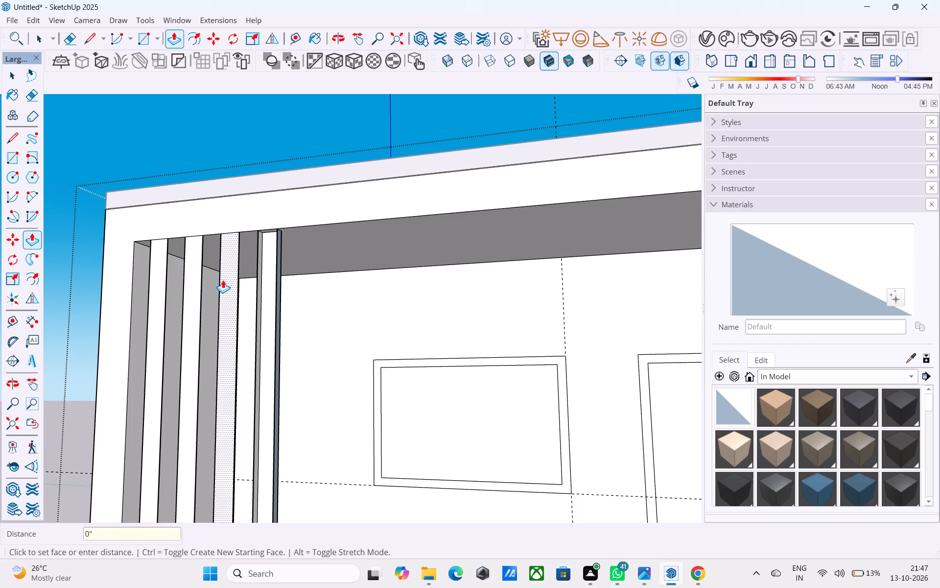
double_click(223, 280)
double_click(196, 270)
double_click(163, 269)
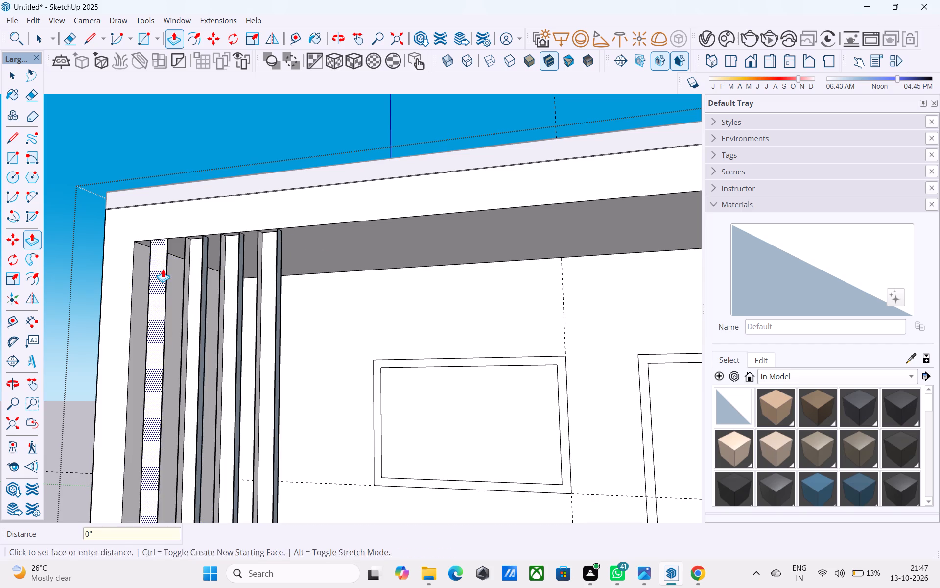
Draw 10' by about 6 7/16" rectangles across the open fronts of the two outermost slats, corner to corner.
middle_drag(163, 271, 200, 293)
key(r)
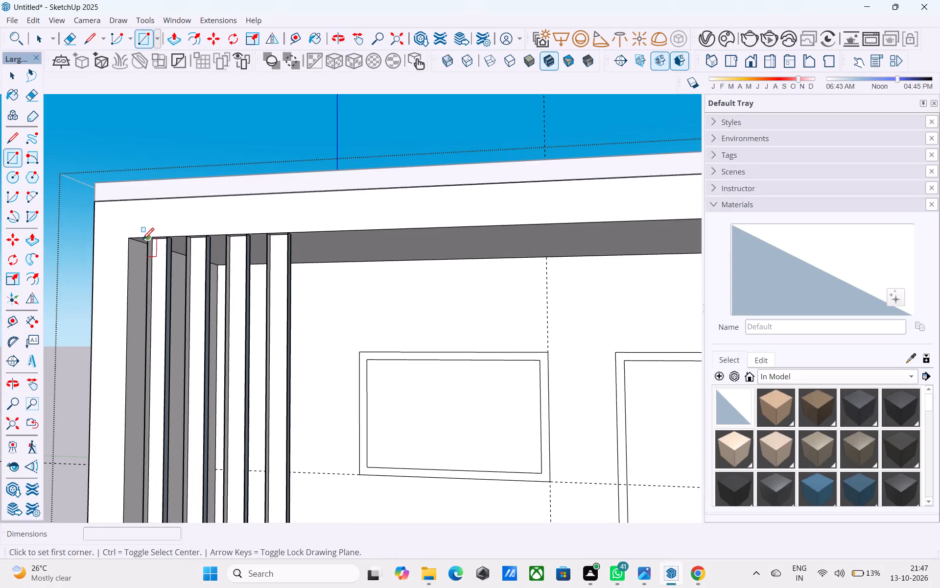
click(144, 241)
key(r)
click(145, 239)
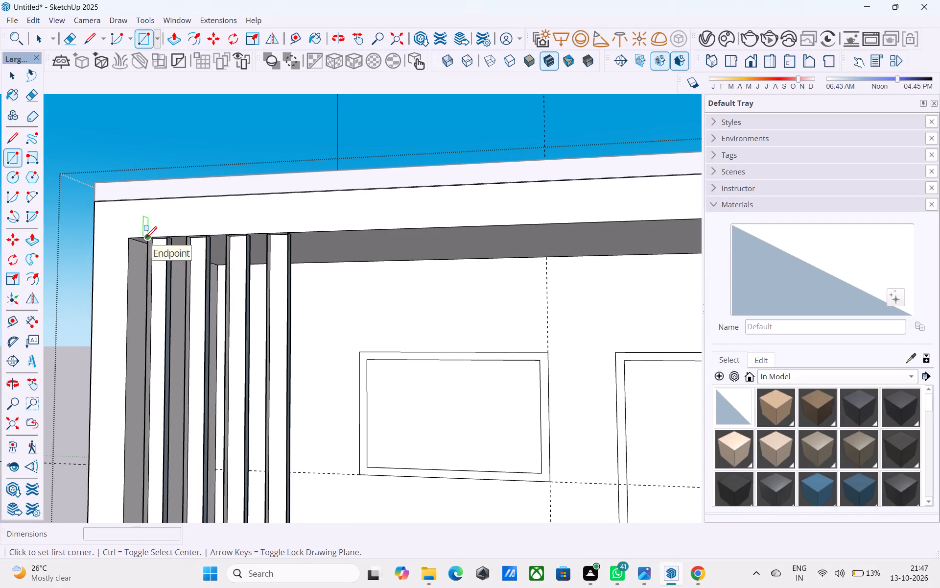
scroll(155, 274, down, 2)
shift+middle_drag(176, 353, 216, 198)
middle_drag(233, 362, 230, 352)
scroll(209, 376, up, 3)
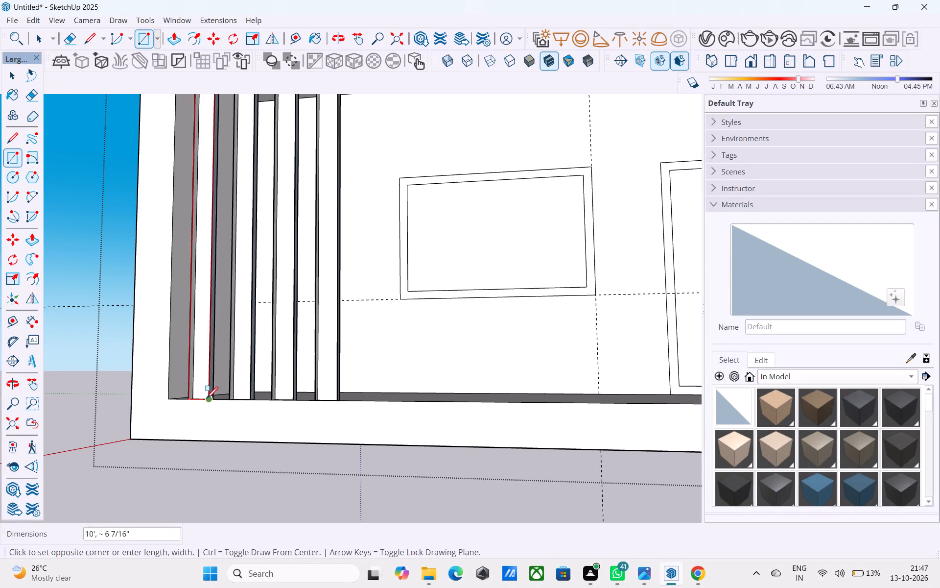
click(207, 399)
scroll(257, 245, down, 1)
shift+middle_drag(255, 249, 203, 497)
click(188, 270)
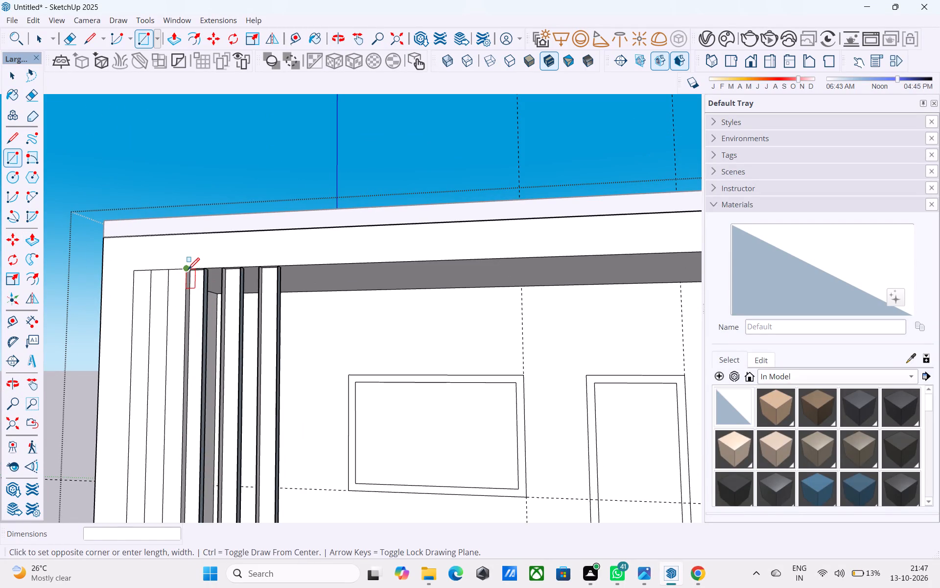
scroll(191, 293, down, 3)
middle_drag(208, 371, 248, 215)
click(249, 356)
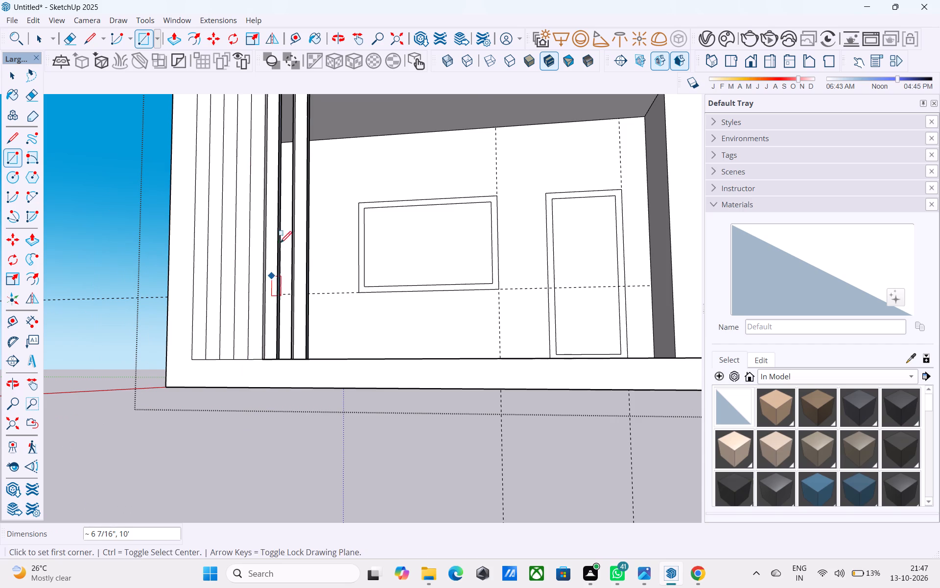
Draw matching 10' by about 6 7/16" rectangles across the open fronts of the two innermost slats.
shift+middle_drag(281, 235, 262, 418)
click(250, 266)
scroll(267, 446, down, 1)
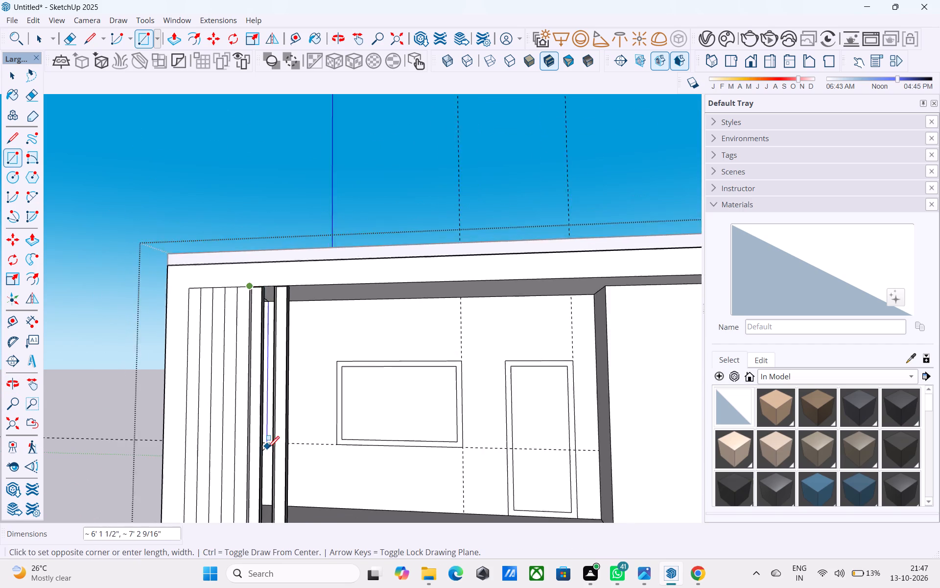
scroll(268, 449, down, 2)
click(258, 516)
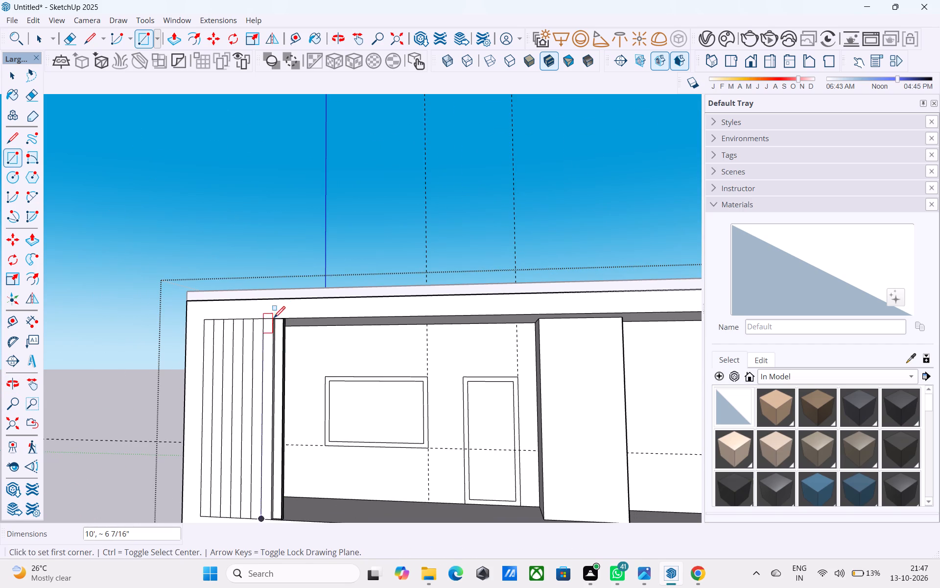
click(273, 323)
middle_drag(303, 402, 296, 269)
scroll(268, 344, up, 3)
click(275, 368)
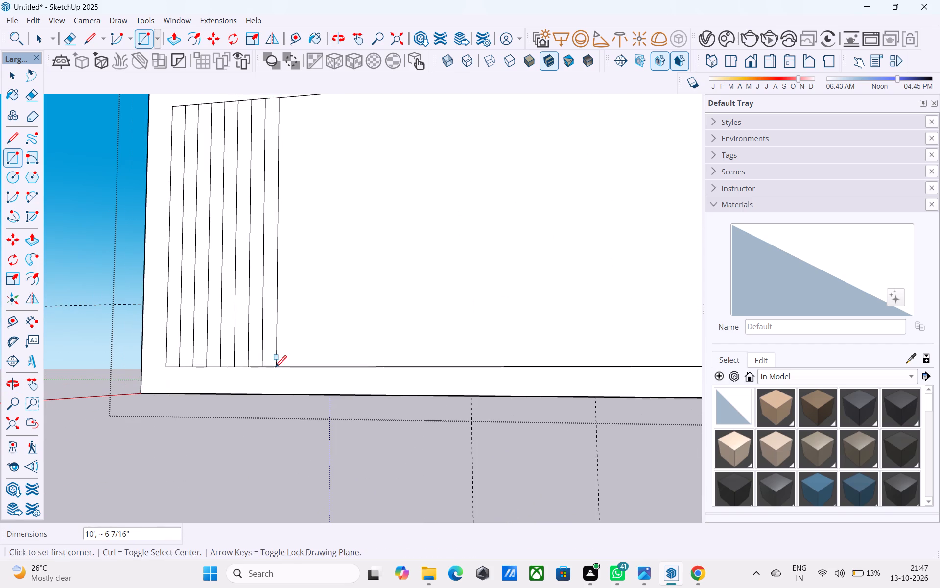
Delete the face covering the wide opening in front of the window and door.
middle_drag(274, 296, 281, 376)
key(space)
click(367, 360)
key(Delete)
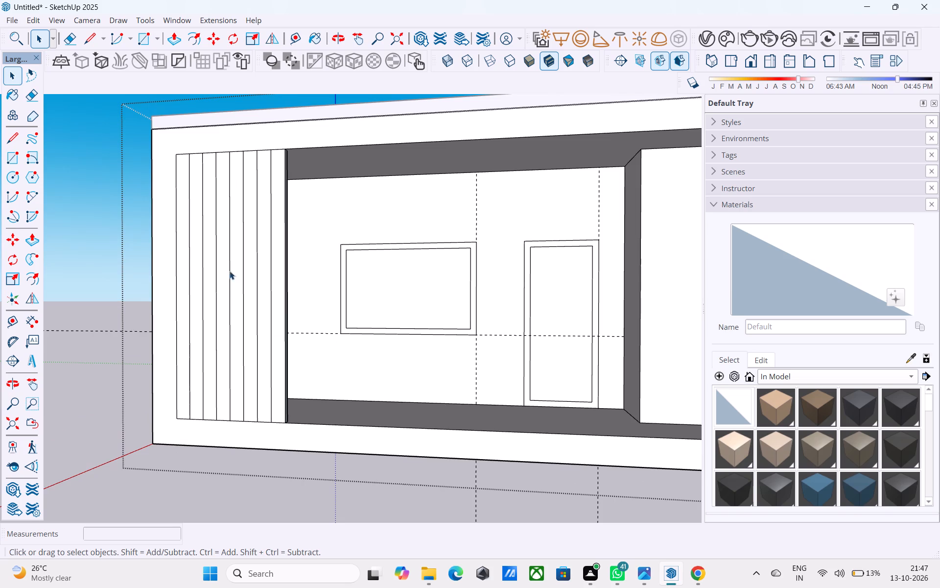
Delete the four faces filling the gaps beside the slats, starting with the outermost gap.
scroll(191, 241, up, 5)
click(184, 230)
key(Delete)
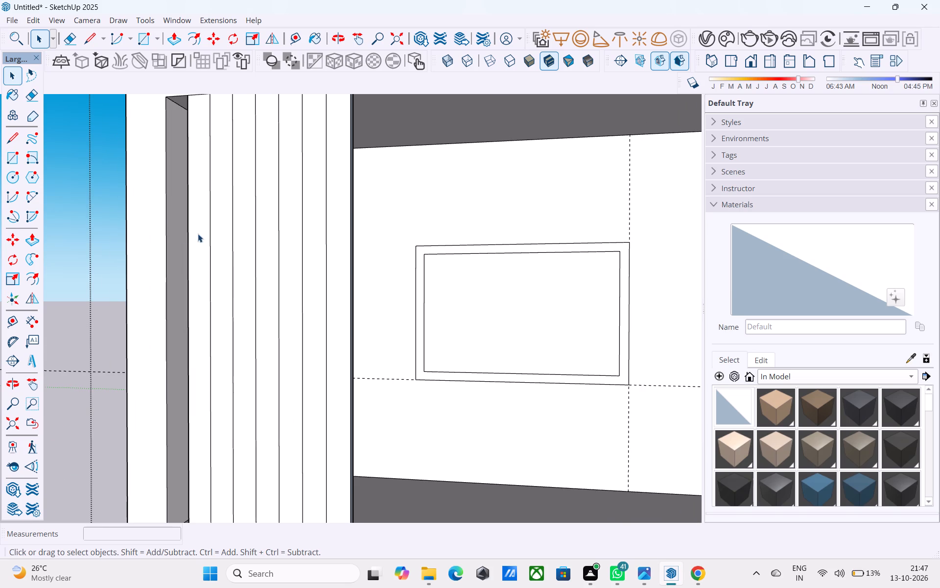
click(221, 243)
key(Delete)
click(262, 246)
key(Delete)
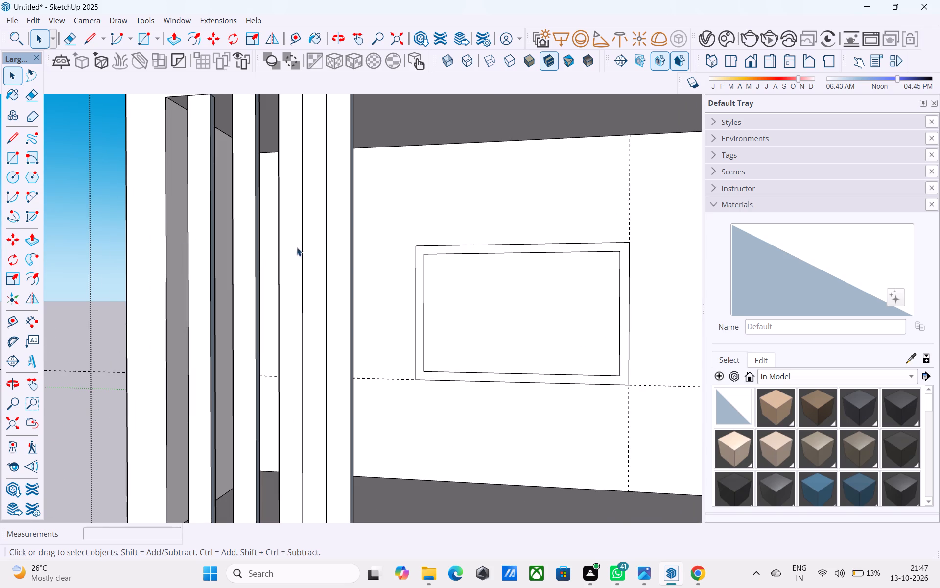
click(311, 249)
key(Delete)
Reverse the blue faces on the inner sides of the four slats, working from the outermost slat inward.
middle_drag(313, 250, 241, 294)
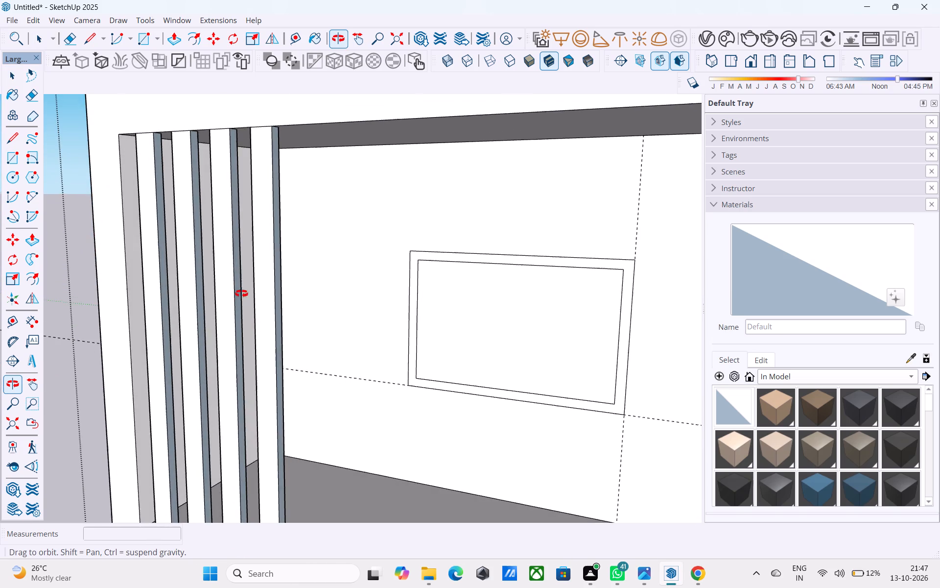
middle_drag(241, 294, 239, 288)
middle_drag(239, 287, 251, 277)
scroll(236, 275, up, 3)
middle_click(246, 271)
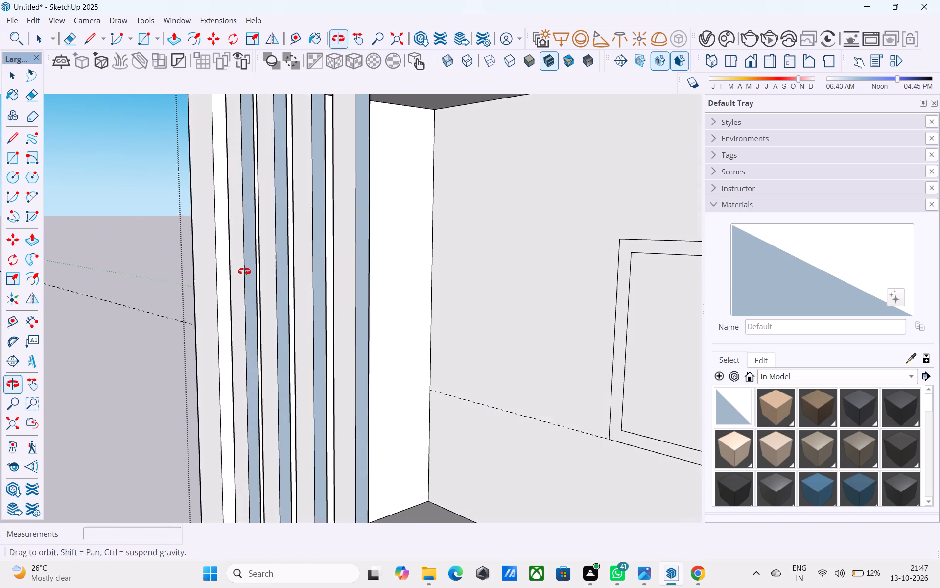
scroll(244, 271, up, 3)
click(250, 270)
right_click(250, 270)
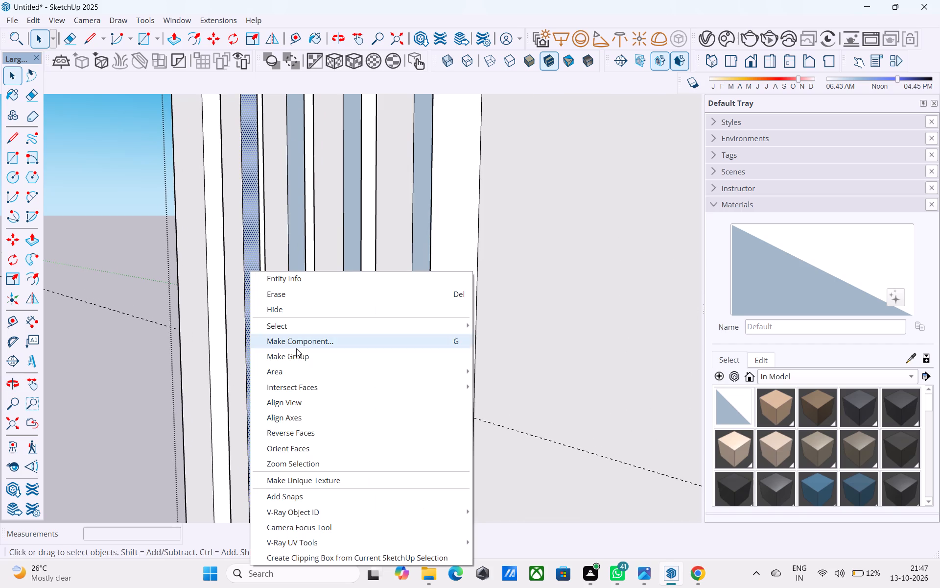
click(316, 427)
click(301, 279)
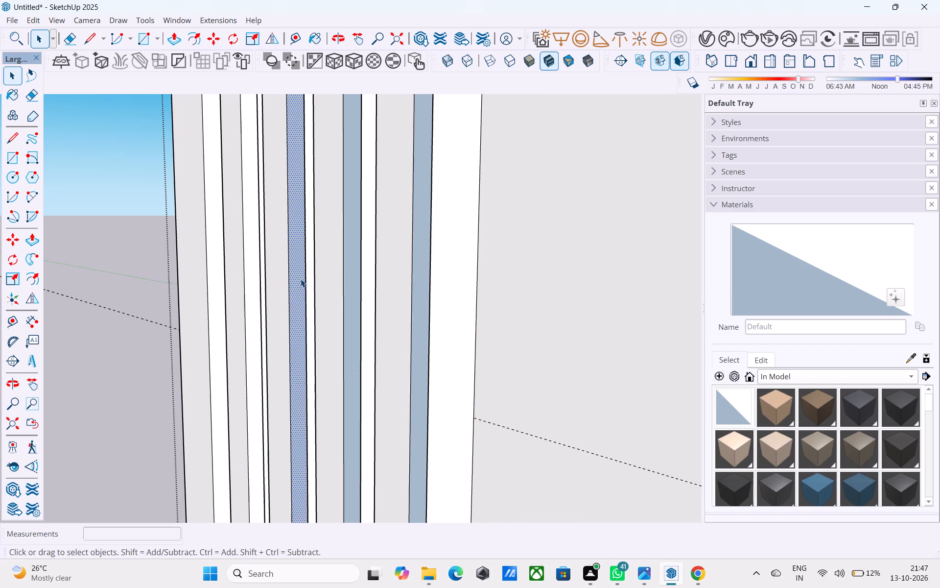
right_click(302, 279)
click(329, 443)
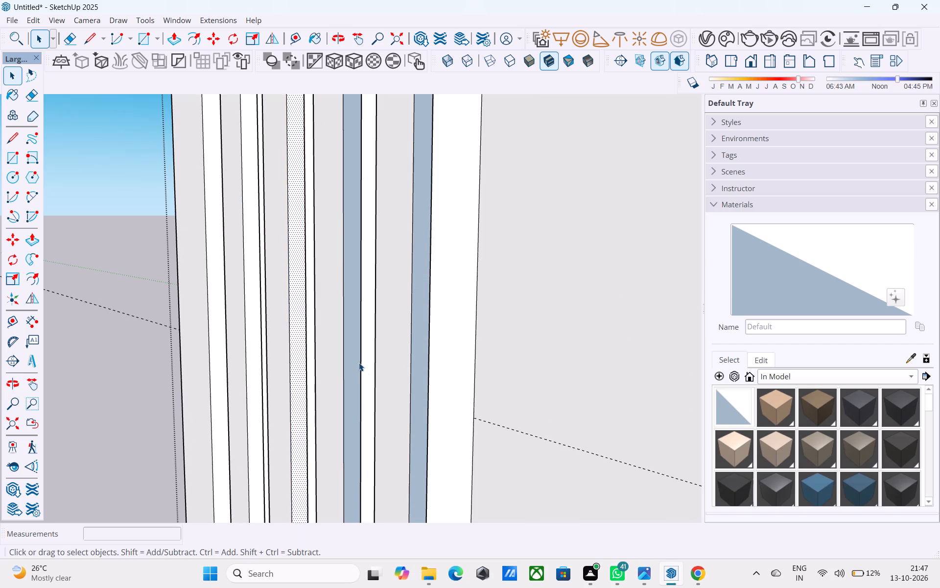
click(358, 362)
right_click(358, 362)
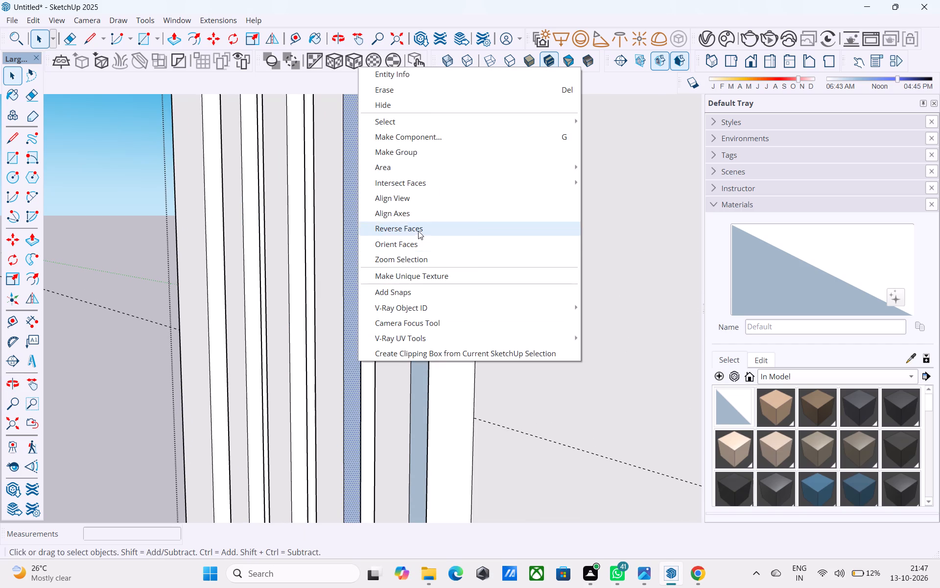
click(418, 231)
click(423, 313)
right_click(423, 313)
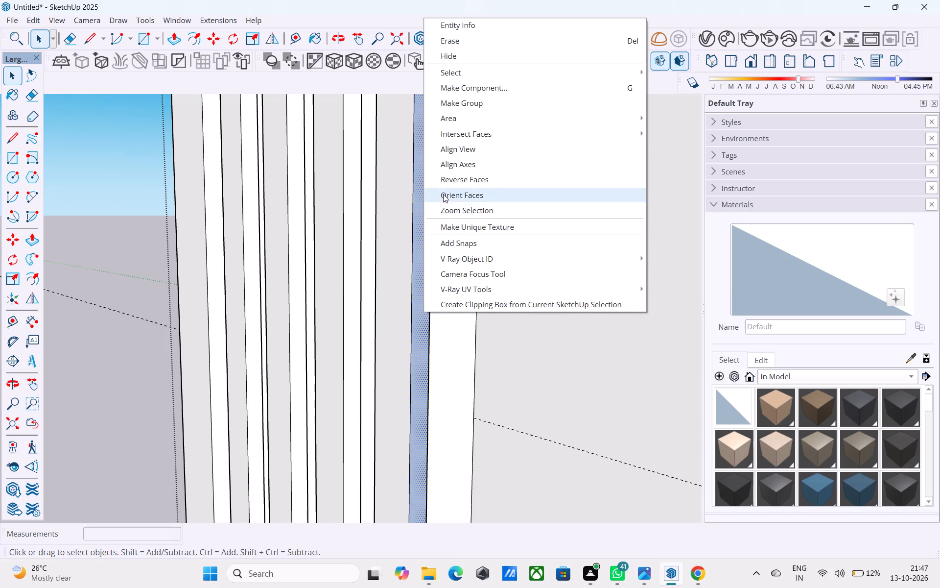
click(455, 181)
Reverse the blue faces on the outer sides of the four slats, working from the outermost slat inward.
middle_drag(422, 237, 556, 236)
scroll(556, 236, down, 5)
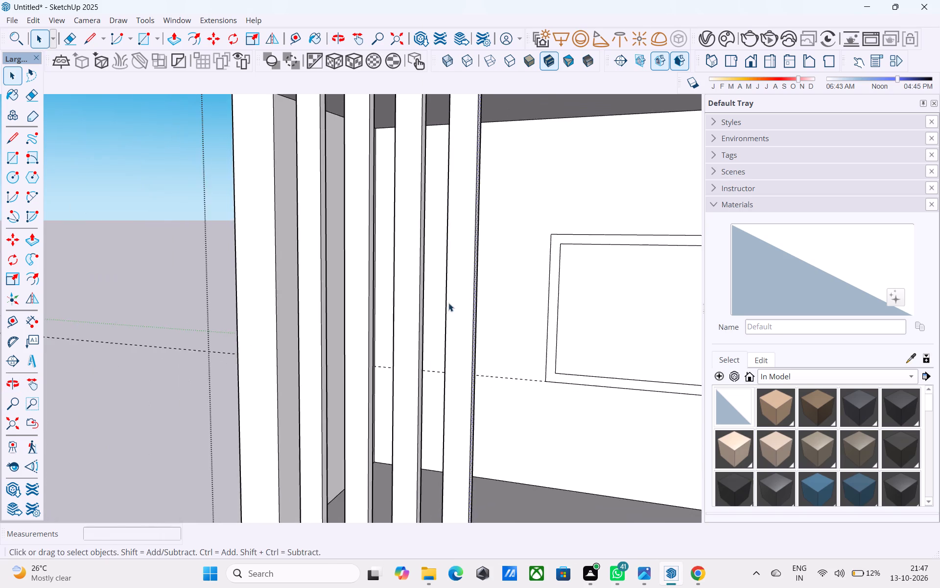
middle_drag(448, 303, 803, 300)
middle_click(422, 301)
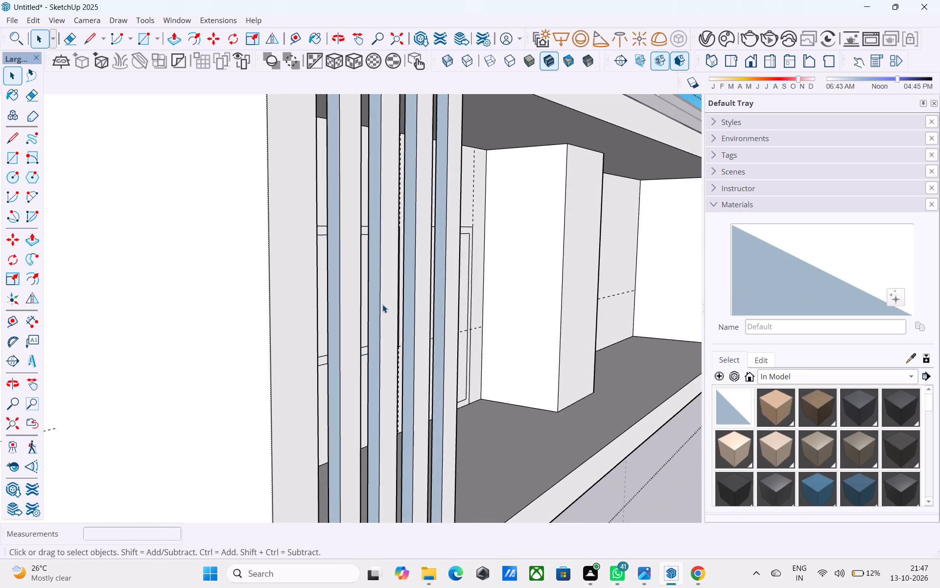
scroll(348, 297, up, 2)
click(331, 289)
right_click(331, 289)
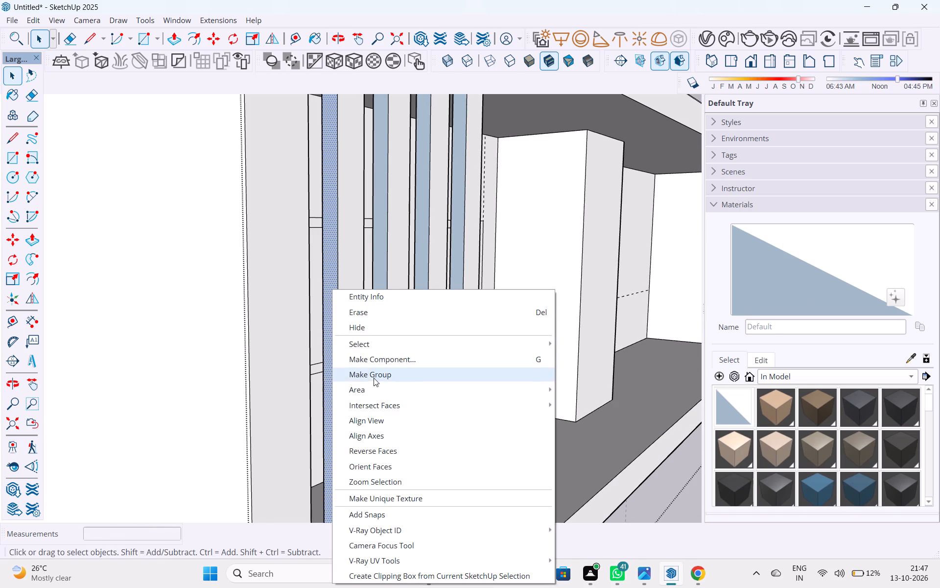
click(388, 449)
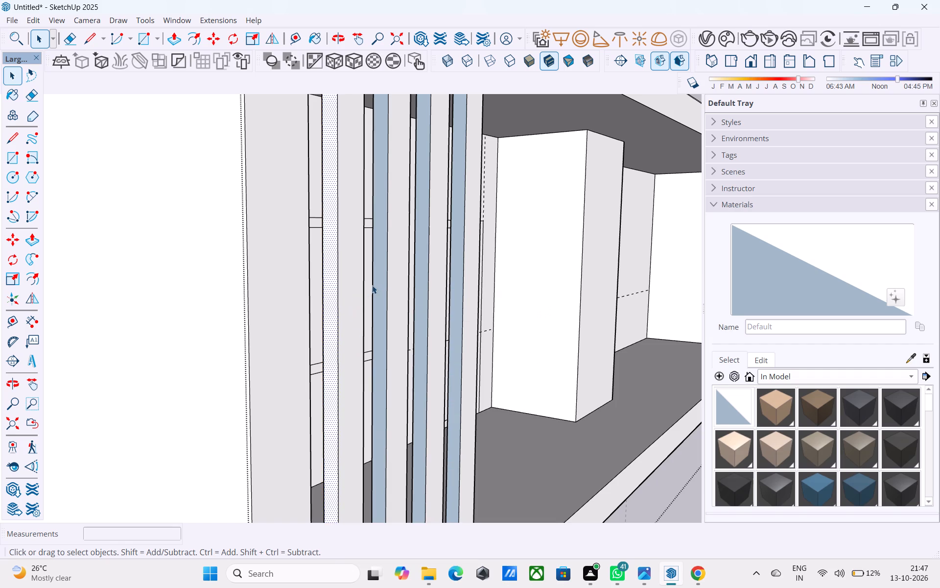
click(376, 282)
right_click(382, 281)
click(426, 440)
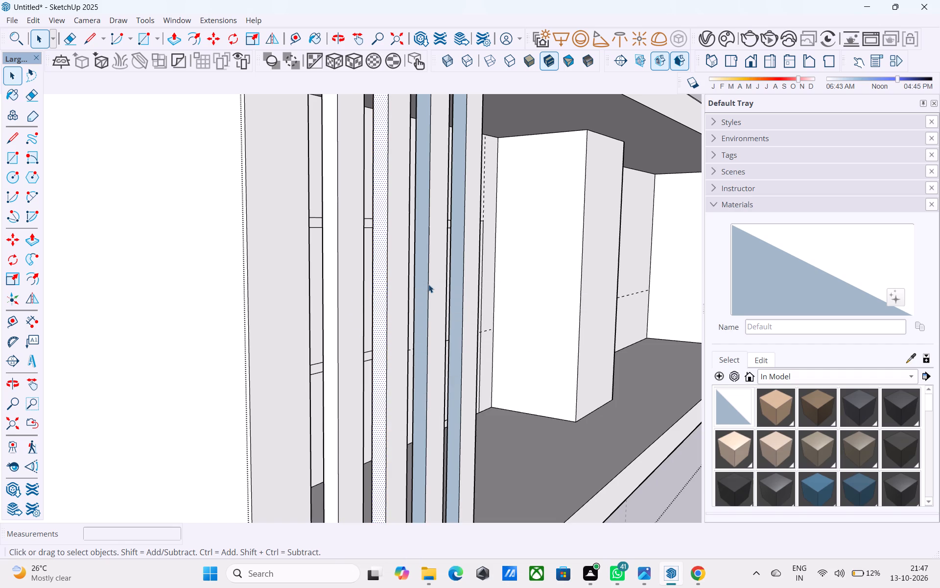
click(424, 277)
right_click(424, 277)
click(465, 440)
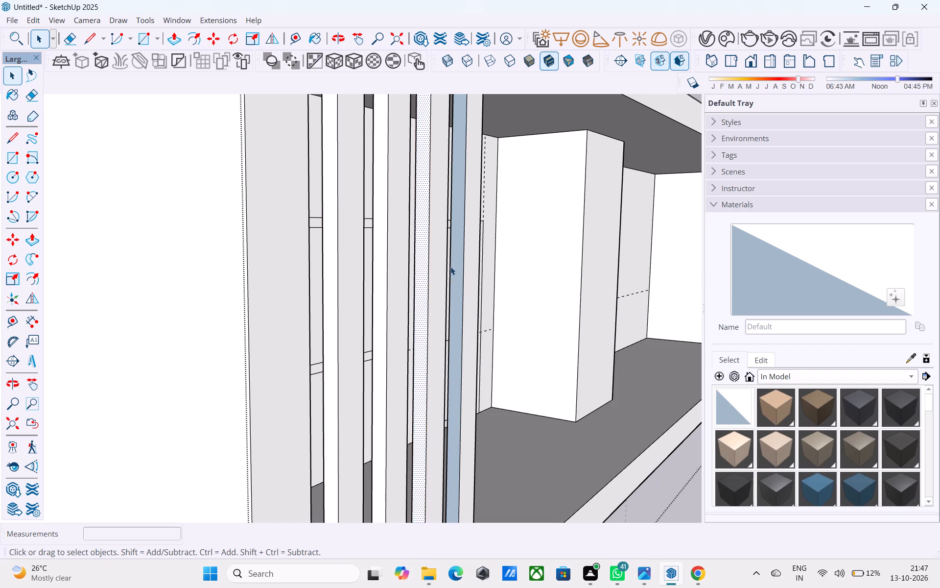
click(458, 260)
right_click(458, 260)
click(494, 416)
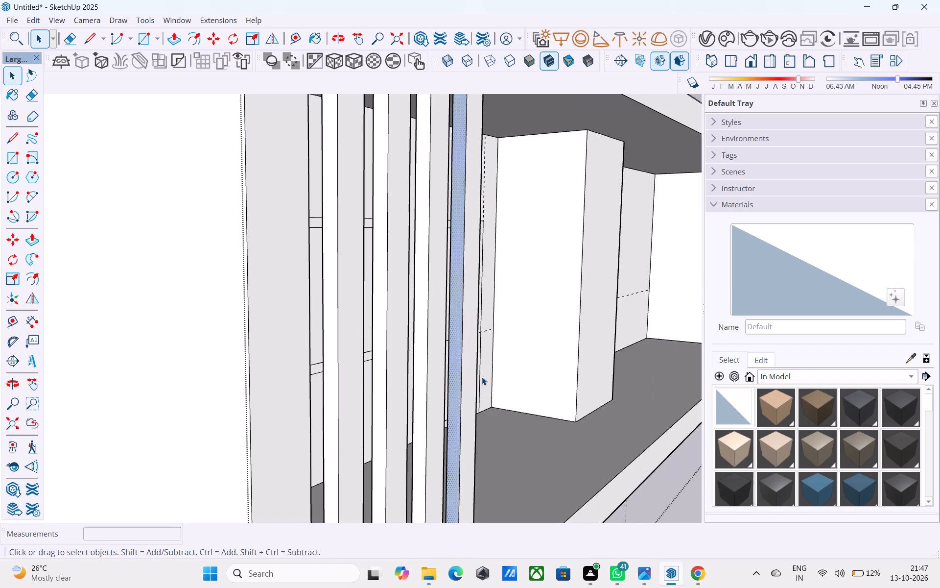
Reverse the blue back faces of the four slats, viewed from inside the recess, starting with the innermost slat.
middle_drag(470, 256, 0, 281)
scroll(0, 276, up, 1)
middle_drag(550, 258, 235, 259)
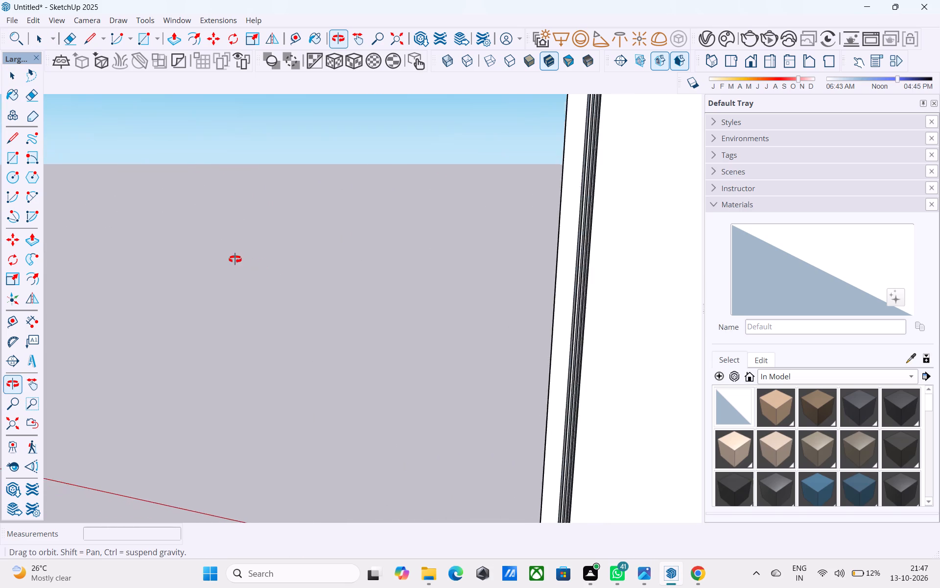
middle_drag(235, 259, 117, 236)
click(571, 235)
right_click(571, 235)
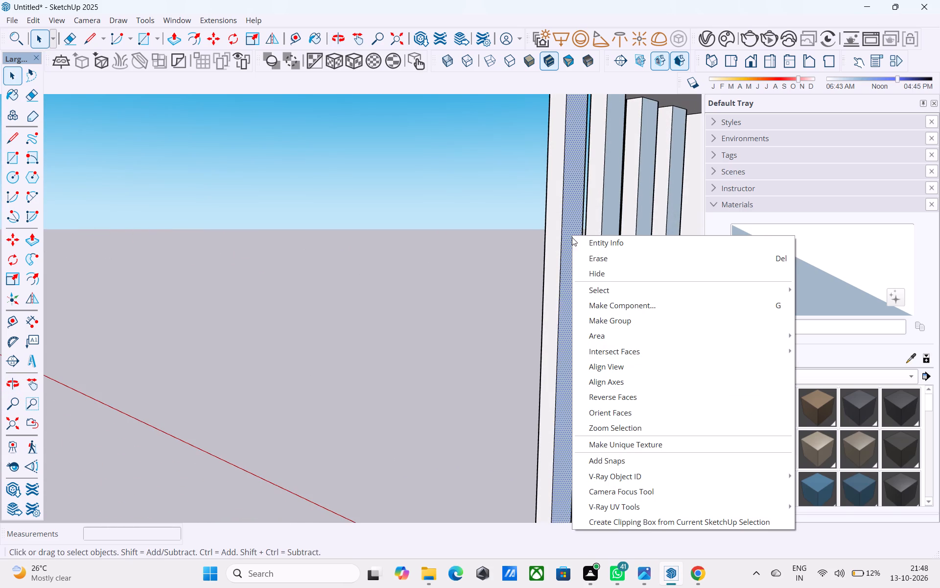
click(644, 401)
click(610, 256)
right_click(610, 256)
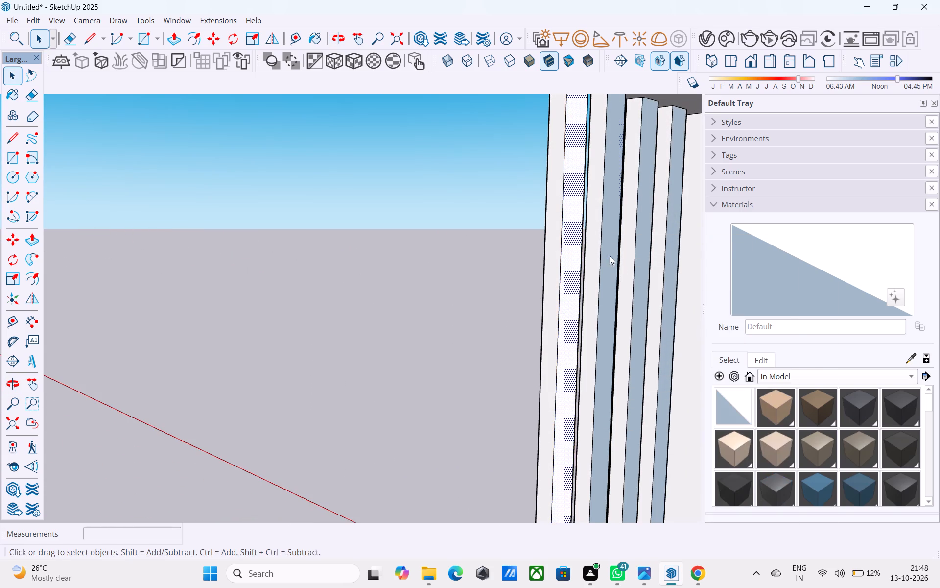
click(684, 417)
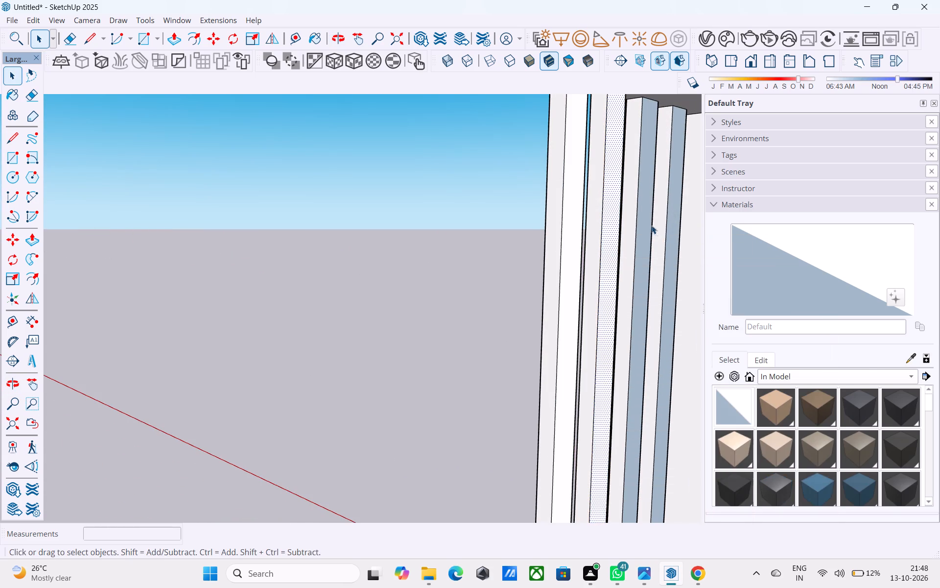
click(646, 222)
right_click(646, 222)
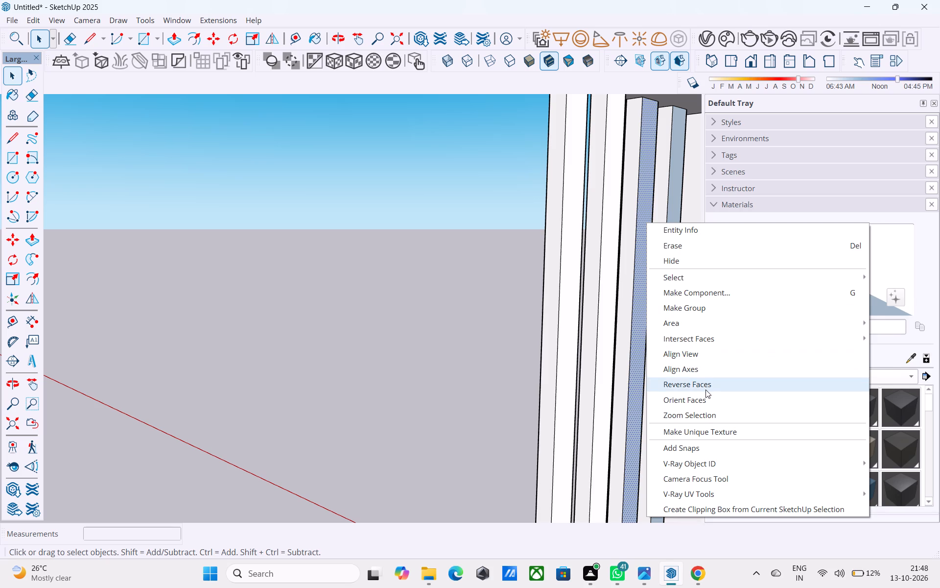
click(705, 390)
click(674, 254)
right_click(674, 254)
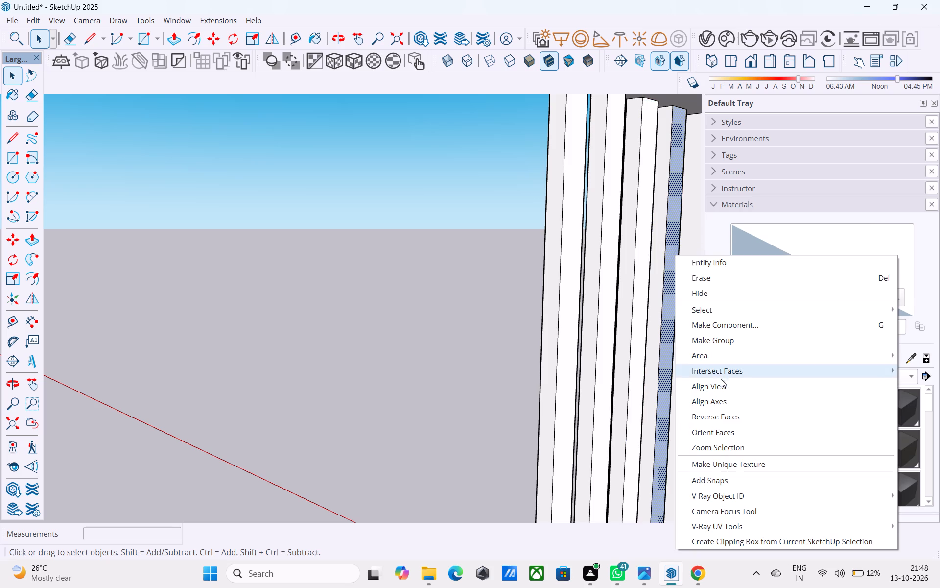
click(729, 413)
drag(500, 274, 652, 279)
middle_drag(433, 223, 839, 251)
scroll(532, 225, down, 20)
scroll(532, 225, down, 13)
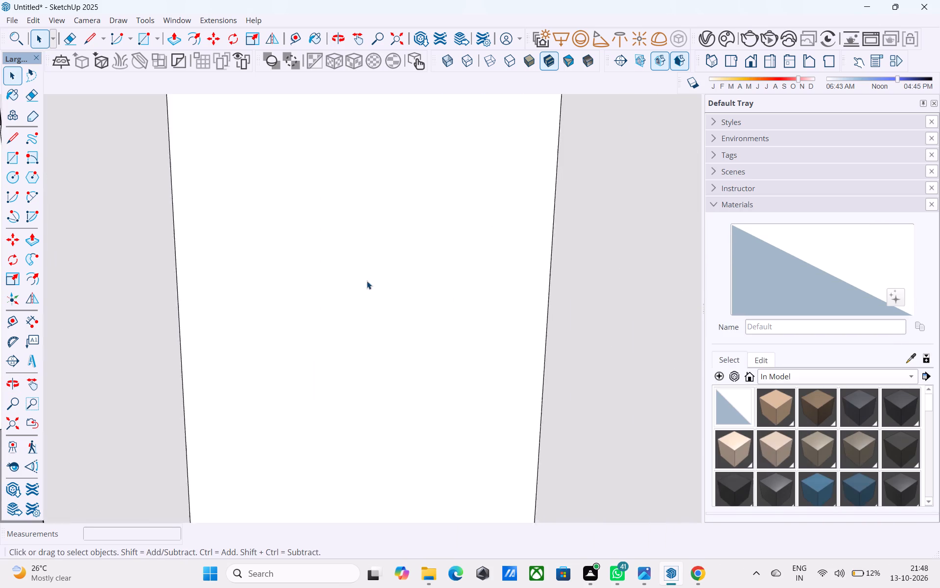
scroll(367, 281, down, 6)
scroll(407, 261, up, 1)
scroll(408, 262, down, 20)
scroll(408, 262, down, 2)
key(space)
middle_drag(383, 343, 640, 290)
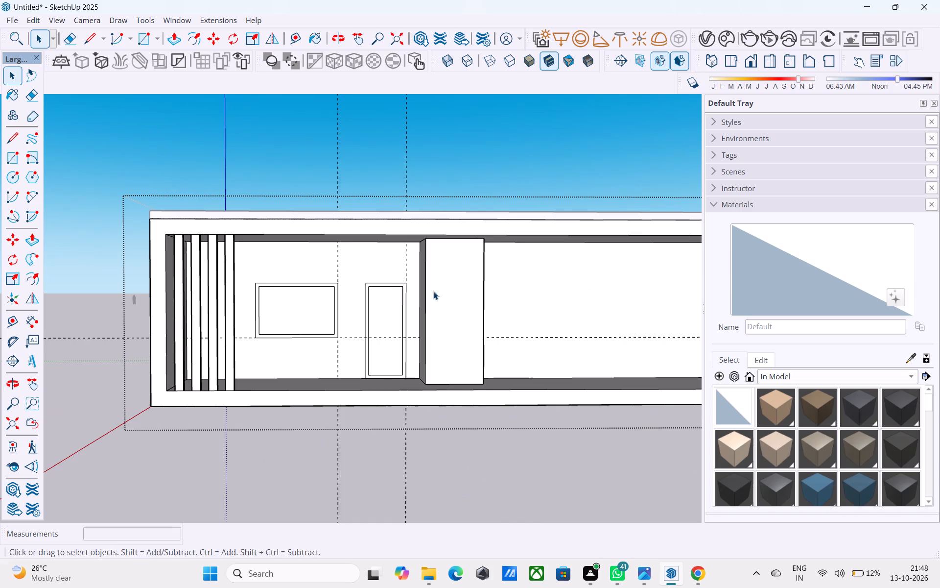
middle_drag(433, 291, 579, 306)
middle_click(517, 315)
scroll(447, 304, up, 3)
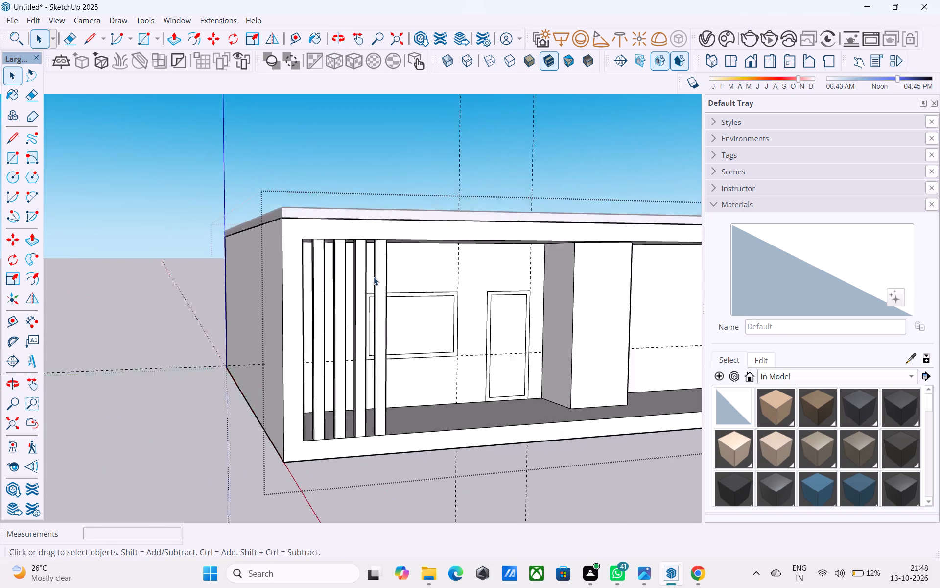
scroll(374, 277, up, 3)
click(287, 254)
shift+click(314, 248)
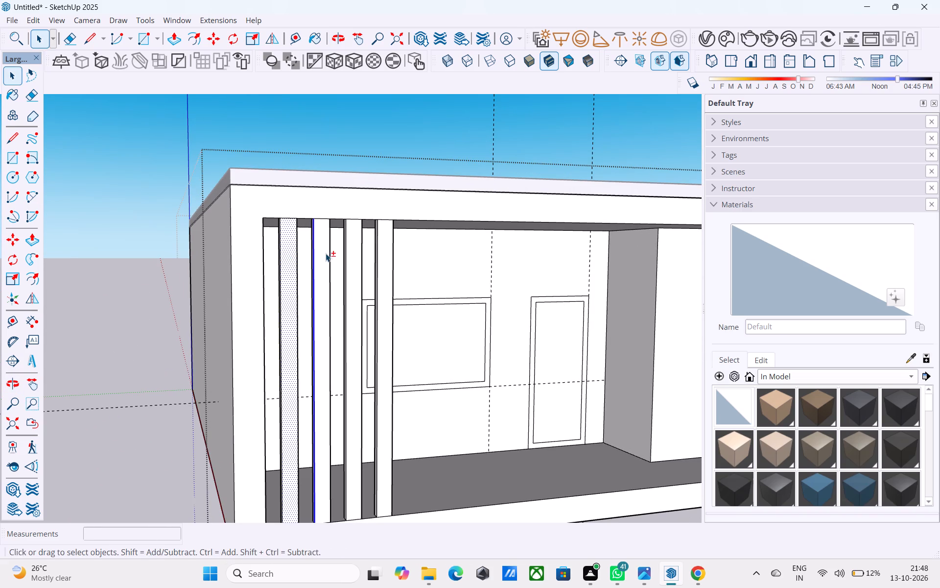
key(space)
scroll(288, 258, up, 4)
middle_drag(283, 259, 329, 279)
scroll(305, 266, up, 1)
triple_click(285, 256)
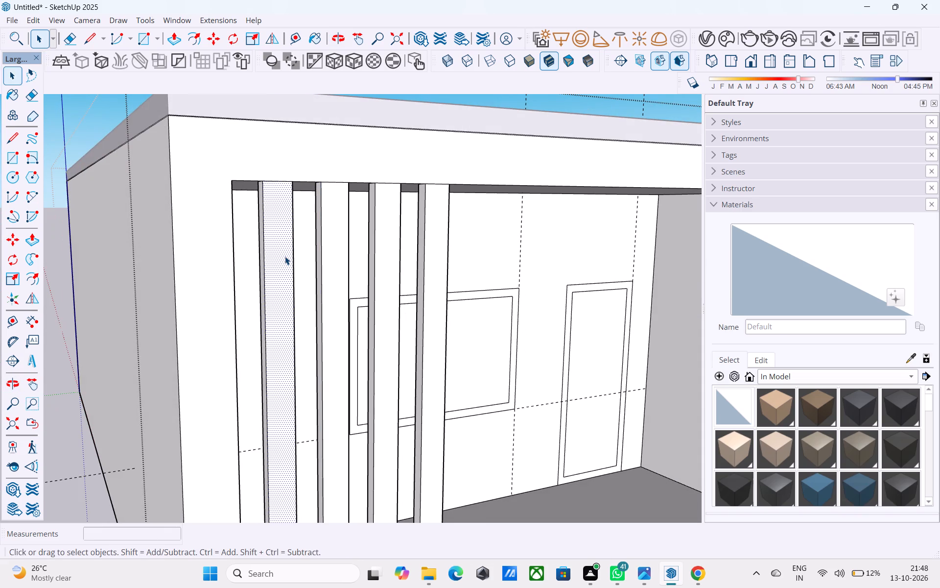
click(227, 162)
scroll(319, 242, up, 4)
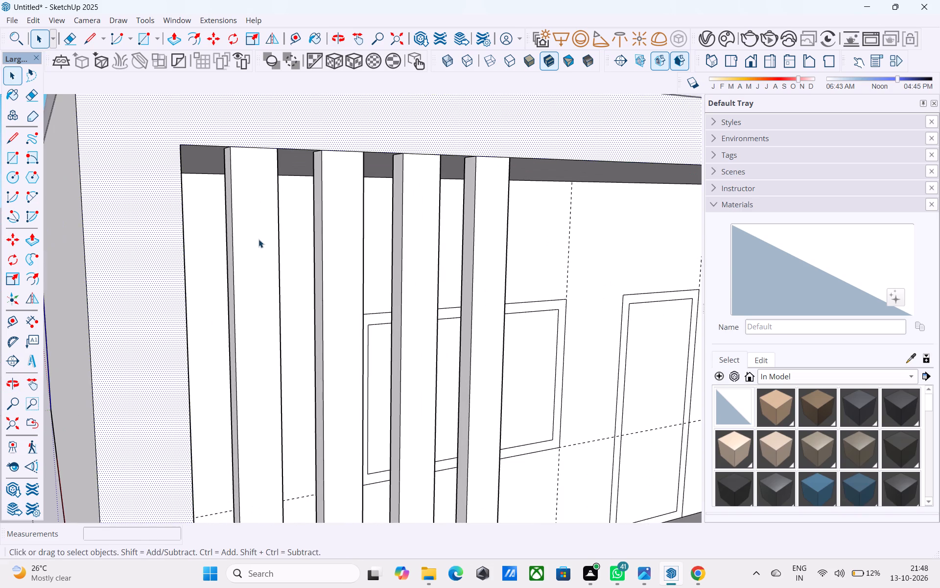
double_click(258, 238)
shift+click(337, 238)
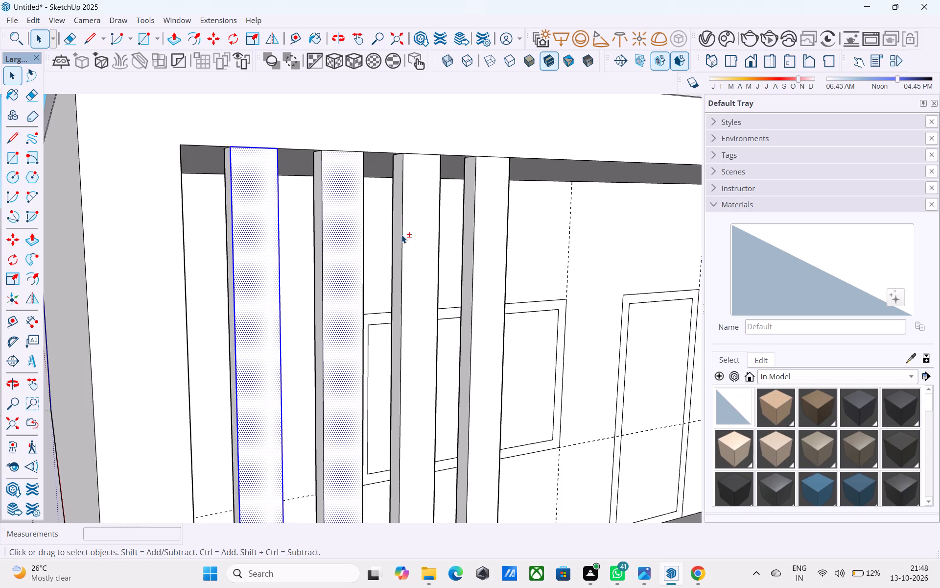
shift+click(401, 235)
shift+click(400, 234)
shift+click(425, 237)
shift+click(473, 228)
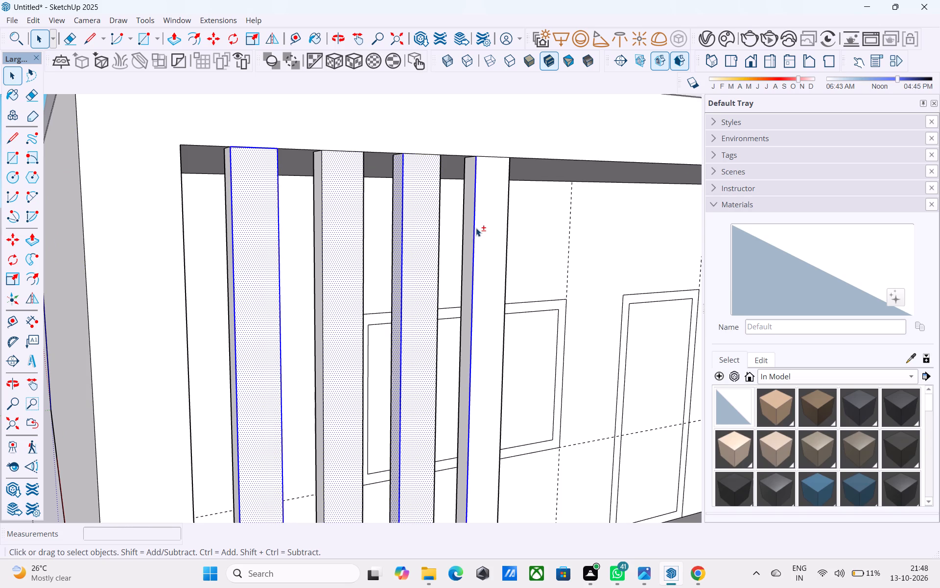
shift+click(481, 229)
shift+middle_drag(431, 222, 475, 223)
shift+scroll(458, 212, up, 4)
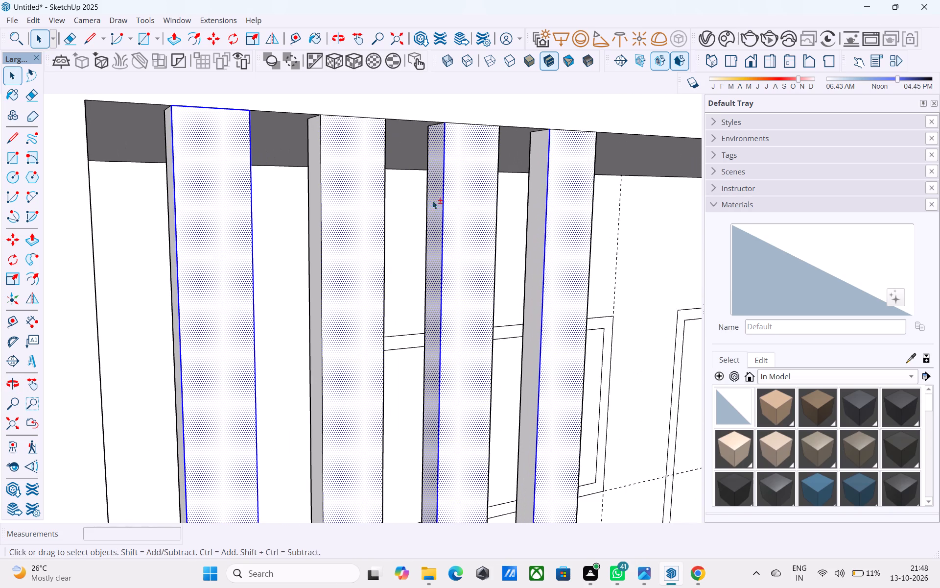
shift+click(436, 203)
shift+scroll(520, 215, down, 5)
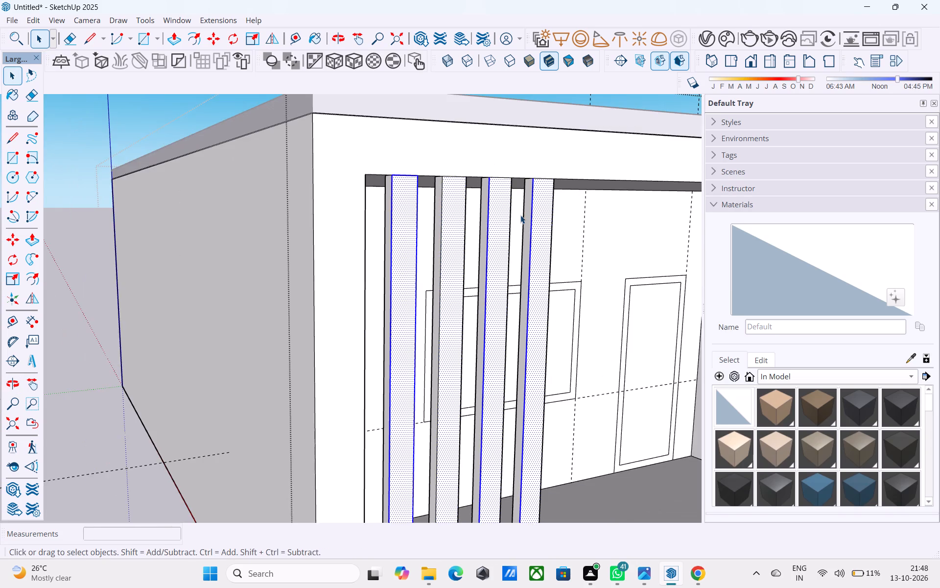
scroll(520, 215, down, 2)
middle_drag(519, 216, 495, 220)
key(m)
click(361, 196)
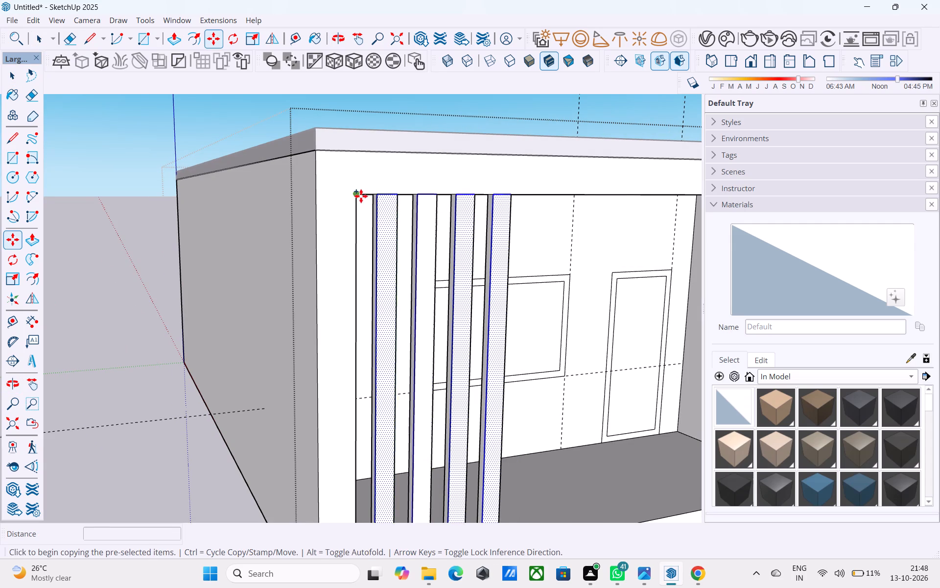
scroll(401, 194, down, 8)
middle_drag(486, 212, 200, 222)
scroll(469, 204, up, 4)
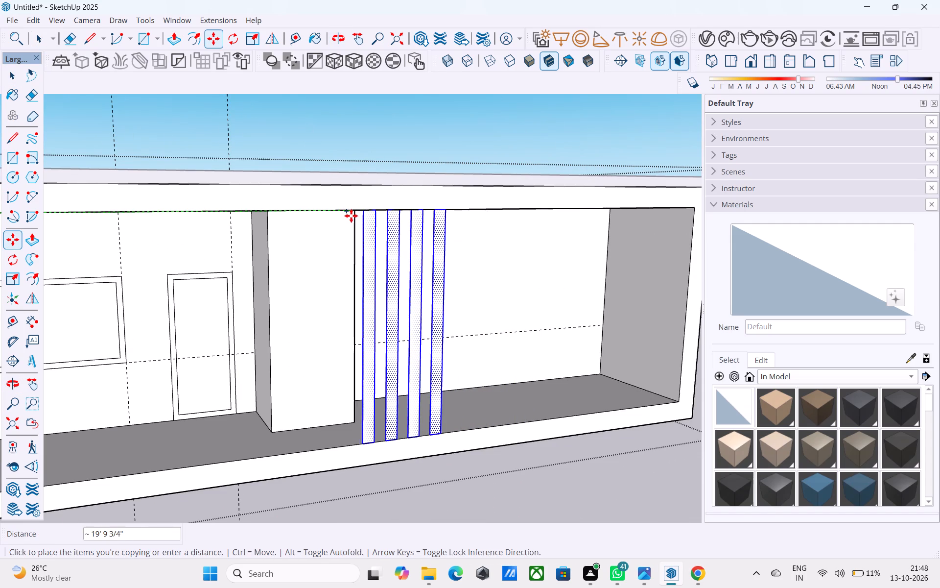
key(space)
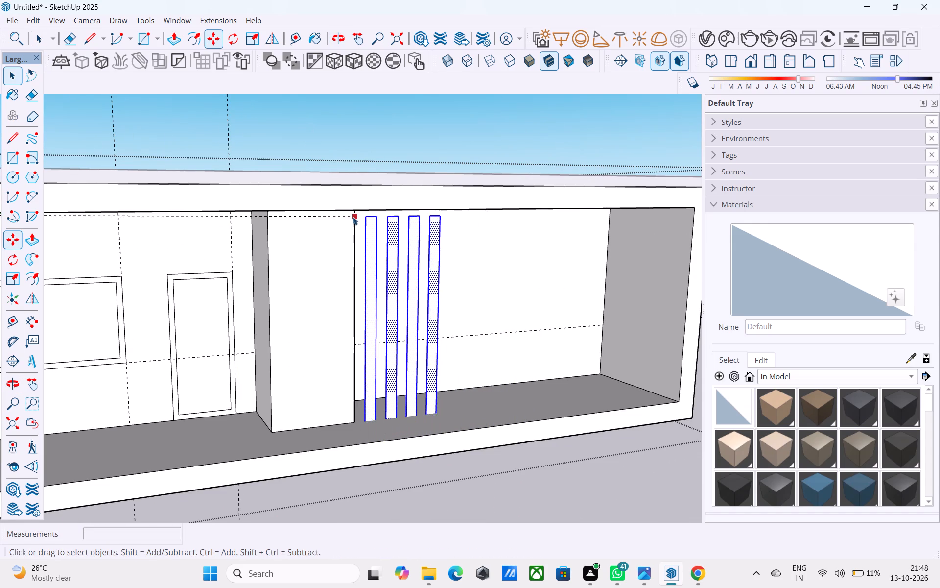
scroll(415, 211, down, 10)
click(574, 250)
Push the panel inside the door frame 6" into the recess's back wall.
shift+middle_drag(292, 239, 505, 212)
scroll(399, 219, up, 7)
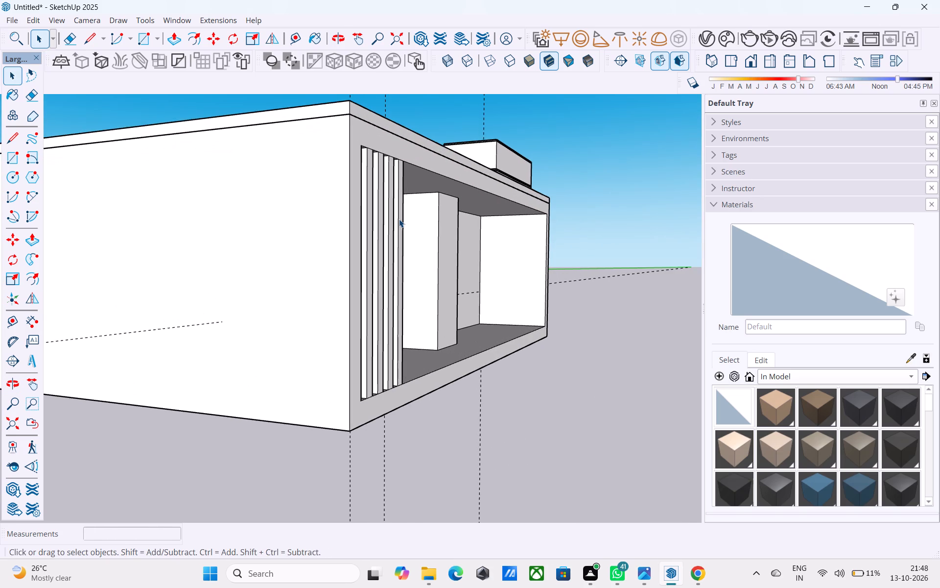
shift+middle_drag(399, 219, 226, 238)
shift+middle_drag(500, 228, 275, 248)
scroll(400, 260, up, 3)
scroll(497, 259, down, 2)
shift+middle_drag(494, 256, 391, 253)
click(399, 253)
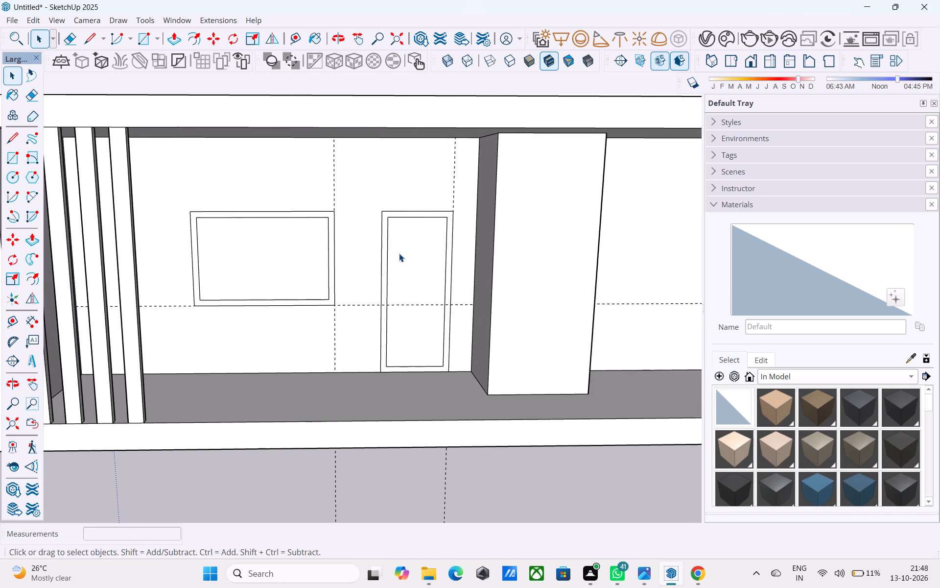
scroll(400, 253, up, 4)
double_click(406, 253)
scroll(408, 251, down, 6)
scroll(418, 259, up, 3)
scroll(418, 259, down, 4)
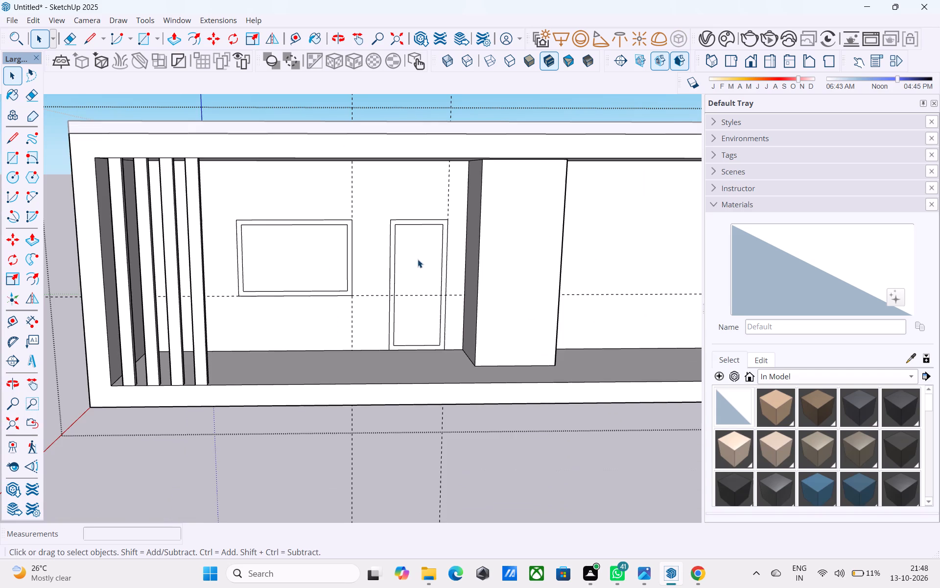
click(193, 244)
scroll(394, 242, up, 3)
click(414, 255)
scroll(414, 255, up, 4)
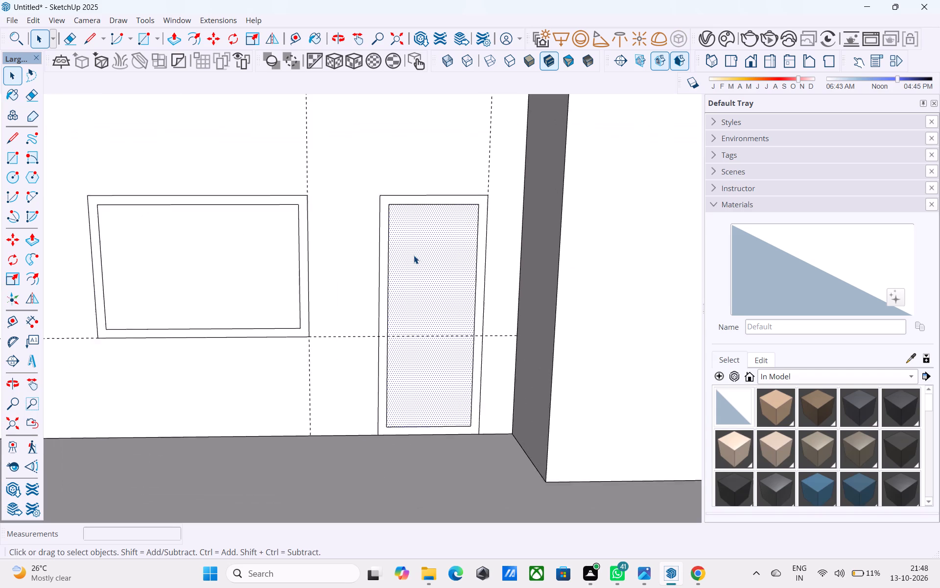
key(p)
click(414, 255)
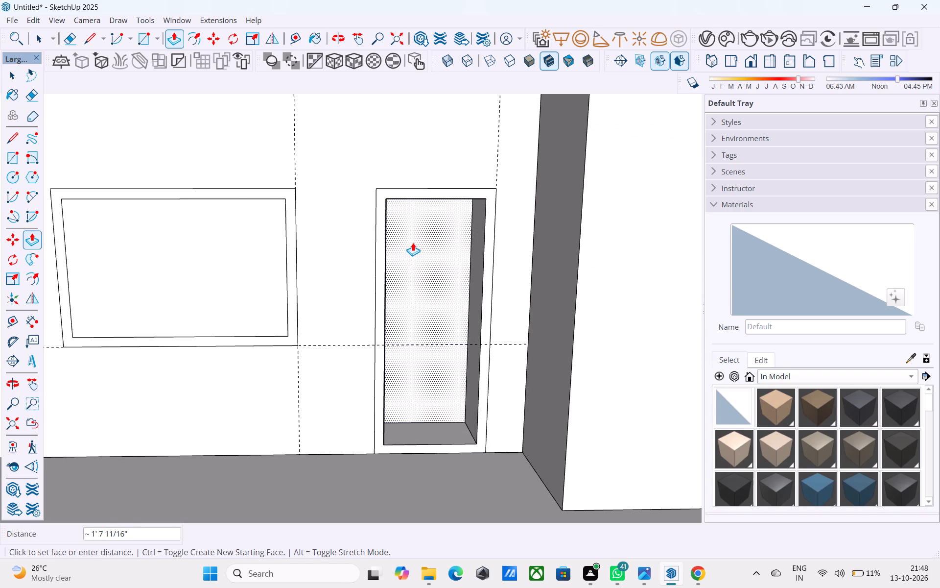
text(6")
key(Return)
key(space)
Delete the recessed door panel face to open the doorway.
click(413, 243)
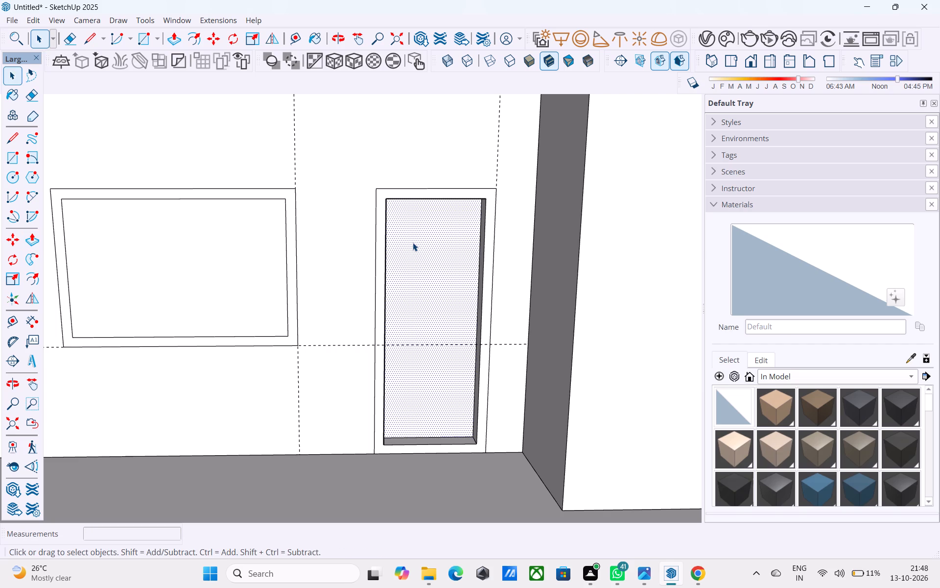
key(Delete)
click(420, 246)
Copy the door frame along the back wall, from the pillar's rear bottom corner to the recess's far bottom corner.
middle_drag(436, 271, 539, 282)
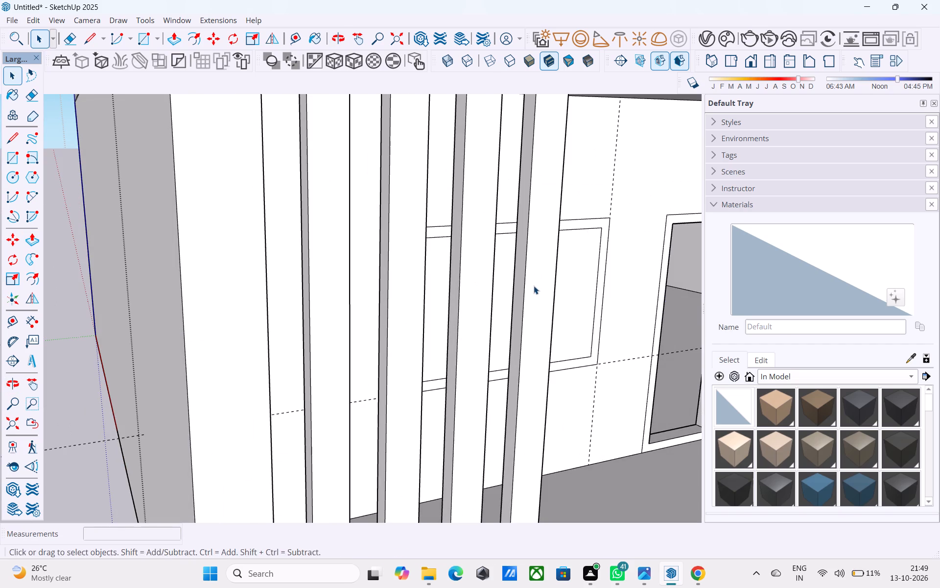
shift+middle_drag(533, 287, 114, 253)
shift+middle_drag(423, 339, 86, 283)
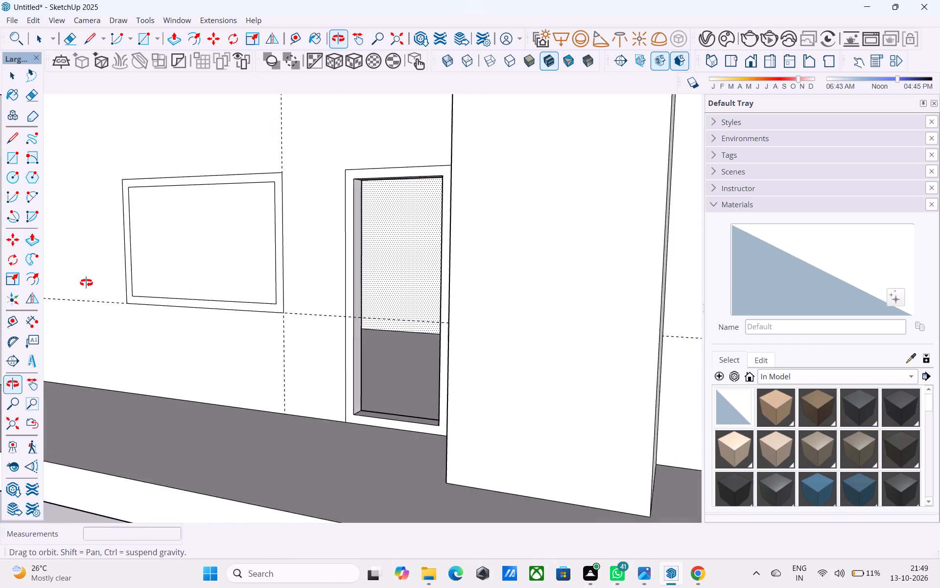
shift+middle_drag(86, 283, 143, 266)
scroll(143, 266, up, 1)
scroll(149, 260, down, 8)
middle_drag(397, 300, 295, 295)
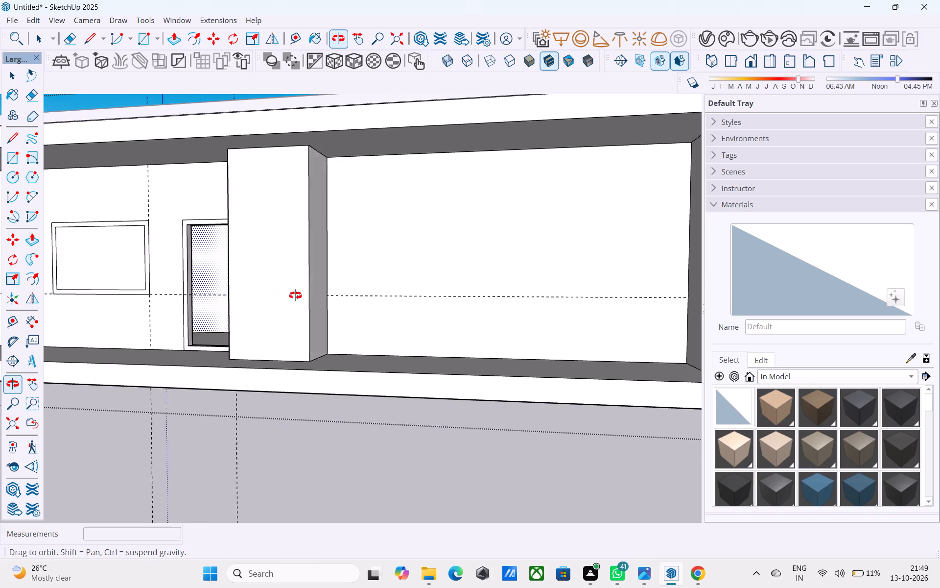
middle_drag(295, 295, 322, 295)
scroll(281, 239, up, 4)
click(262, 199)
scroll(262, 205, down, 7)
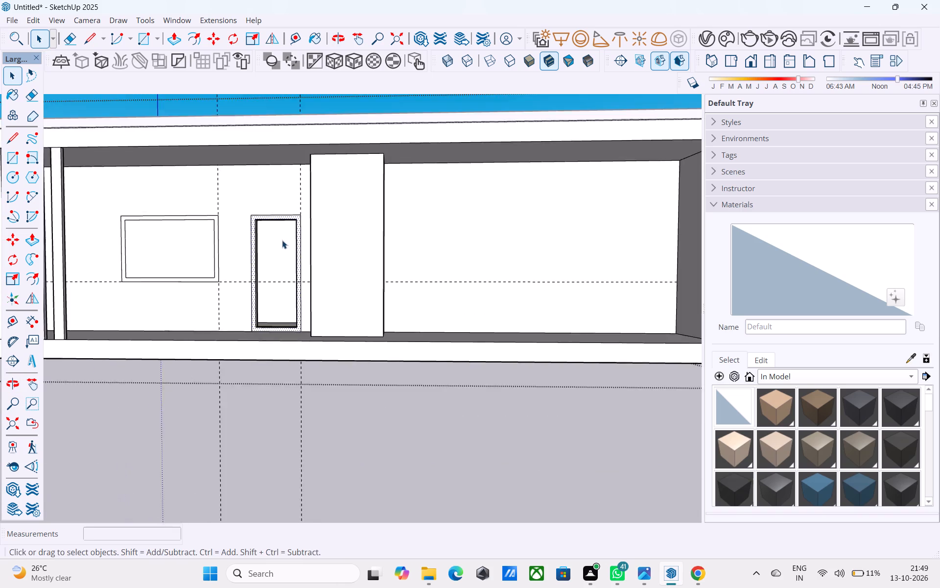
scroll(282, 240, down, 3)
shift+middle_drag(313, 285, 385, 314)
scroll(324, 318, up, 5)
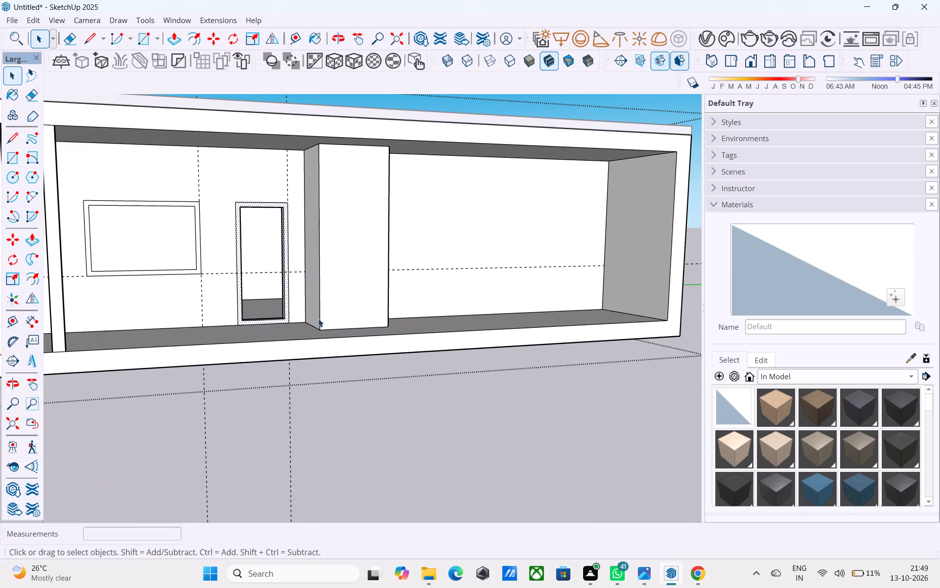
key(m)
click(305, 322)
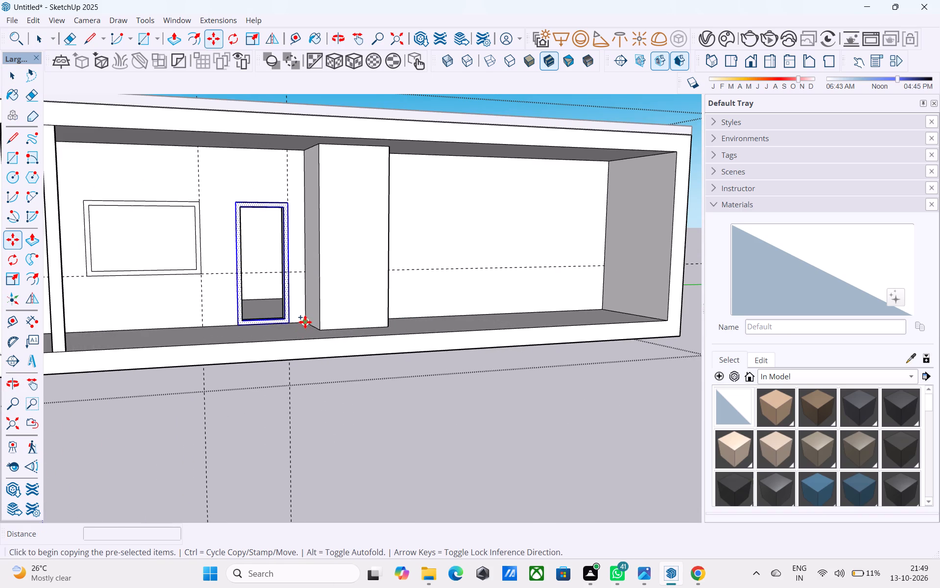
click(610, 309)
key(space)
middle_drag(606, 308, 559, 318)
click(558, 295)
middle_drag(558, 295, 454, 294)
key(space)
Copy the window frame along the back wall, using the same pillar corner and the recess's far bottom corner as reference points.
scroll(454, 294, down, 6)
middle_drag(457, 299, 484, 306)
scroll(485, 305, up, 3)
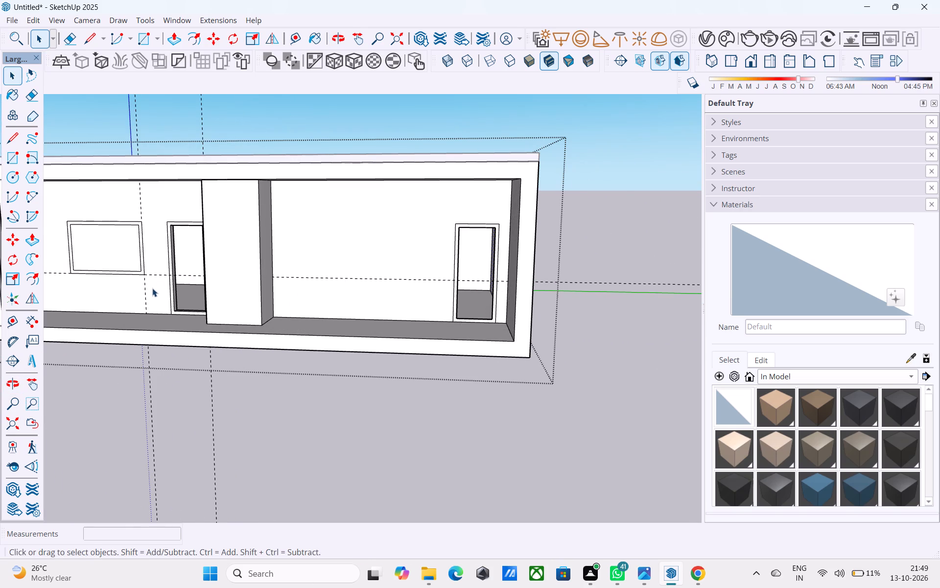
shift+middle_drag(152, 288, 234, 298)
scroll(196, 271, up, 3)
click(186, 255)
scroll(186, 245, up, 5)
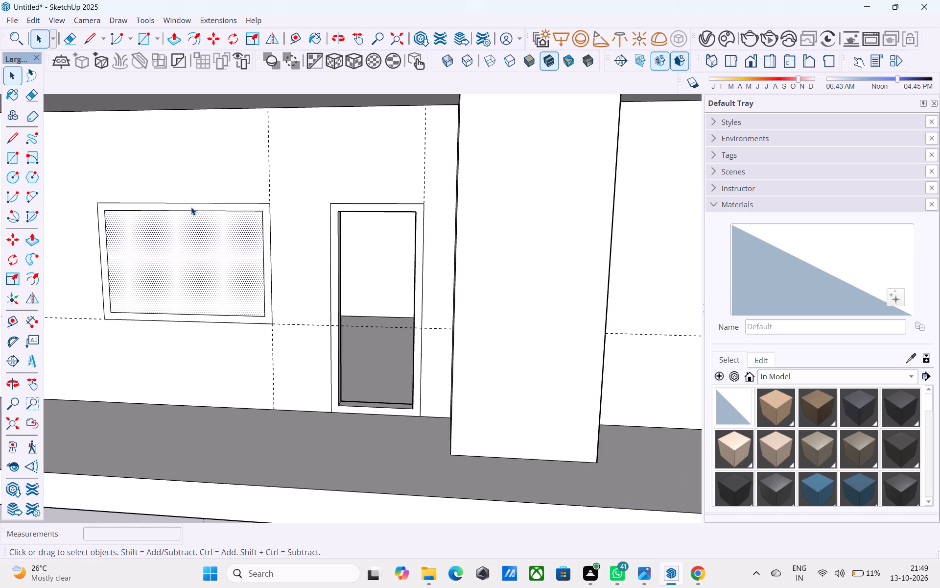
click(191, 207)
scroll(191, 207, down, 6)
key(m)
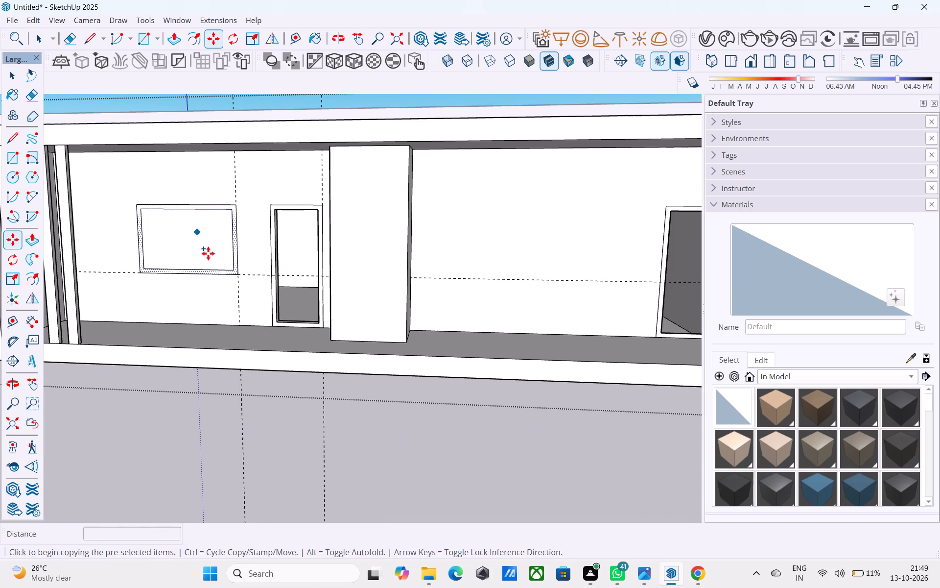
middle_drag(224, 267, 344, 274)
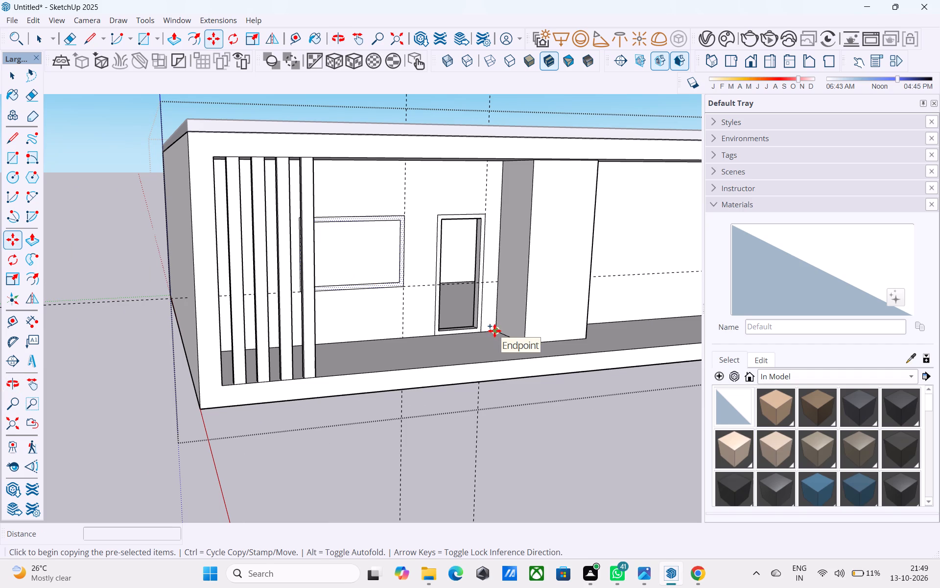
click(494, 331)
scroll(578, 300, down, 4)
middle_drag(578, 300, 193, 297)
scroll(387, 298, up, 3)
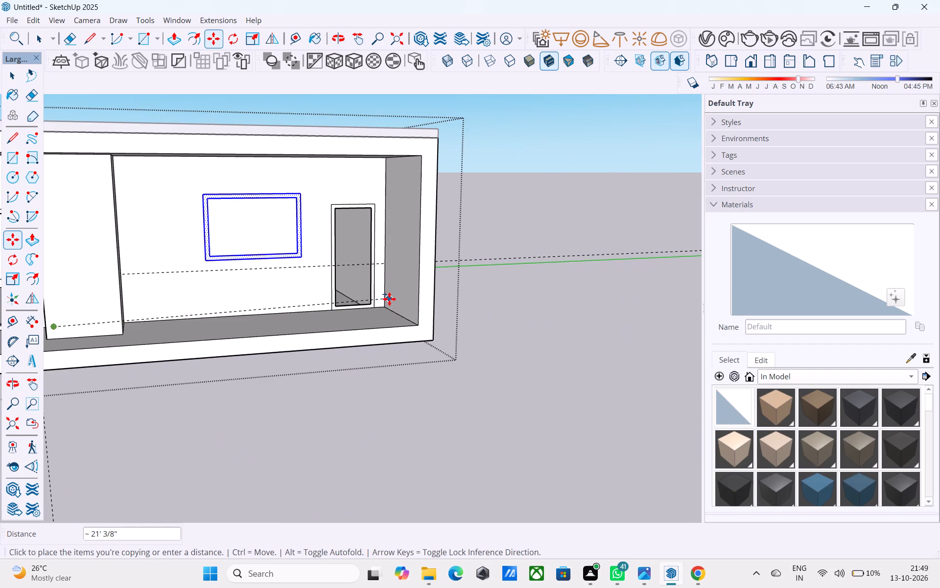
click(387, 304)
key(space)
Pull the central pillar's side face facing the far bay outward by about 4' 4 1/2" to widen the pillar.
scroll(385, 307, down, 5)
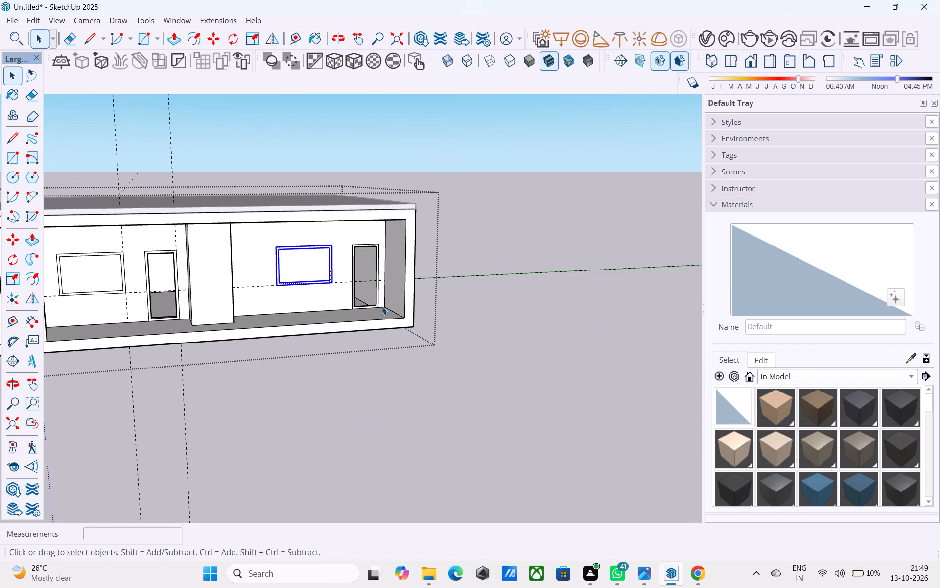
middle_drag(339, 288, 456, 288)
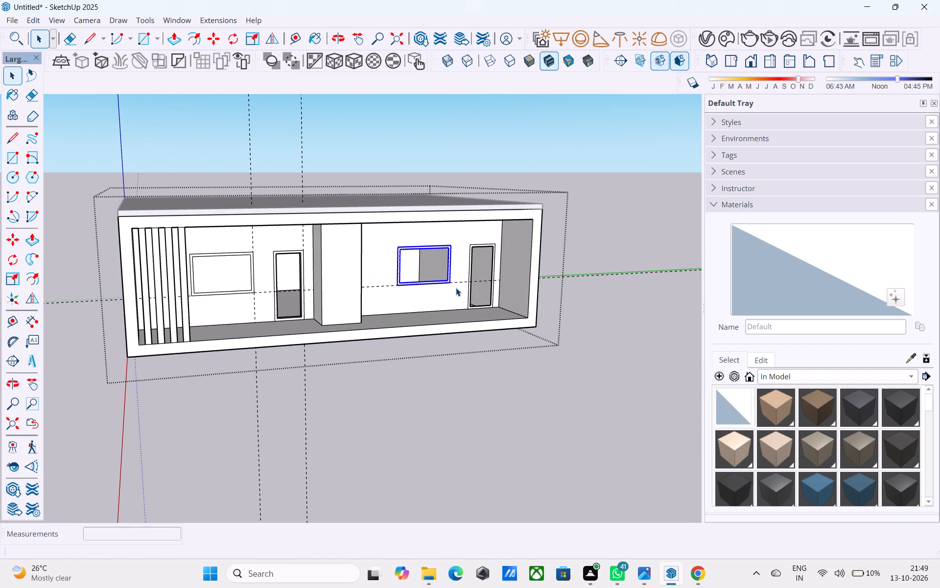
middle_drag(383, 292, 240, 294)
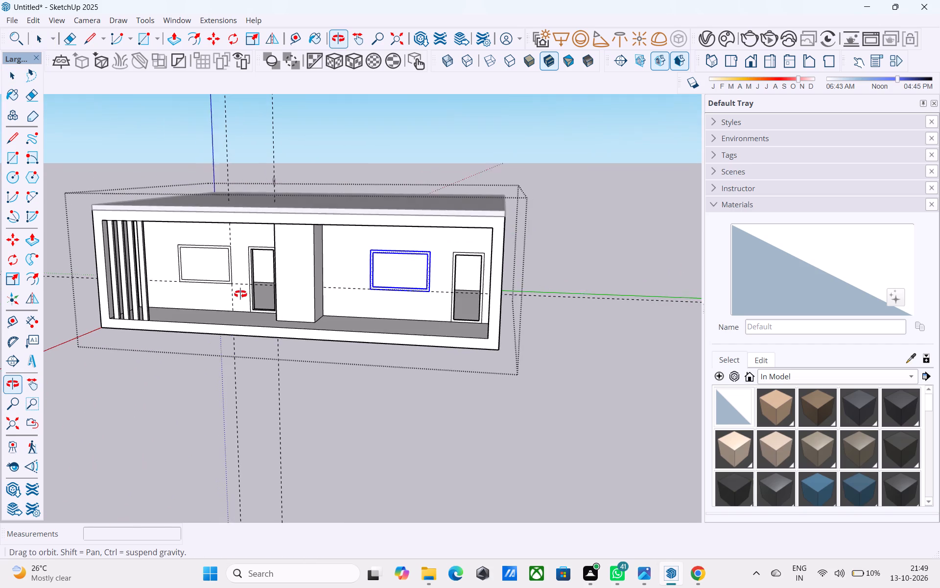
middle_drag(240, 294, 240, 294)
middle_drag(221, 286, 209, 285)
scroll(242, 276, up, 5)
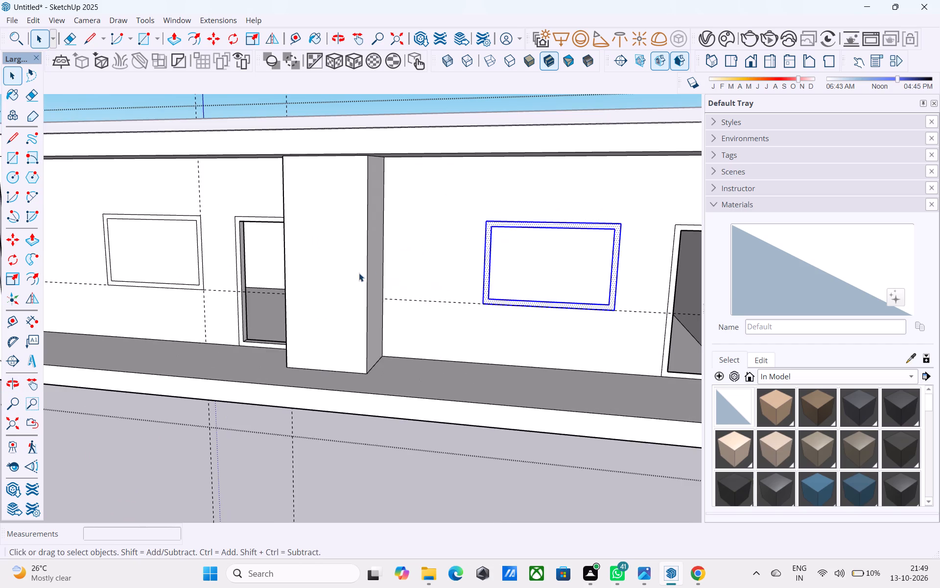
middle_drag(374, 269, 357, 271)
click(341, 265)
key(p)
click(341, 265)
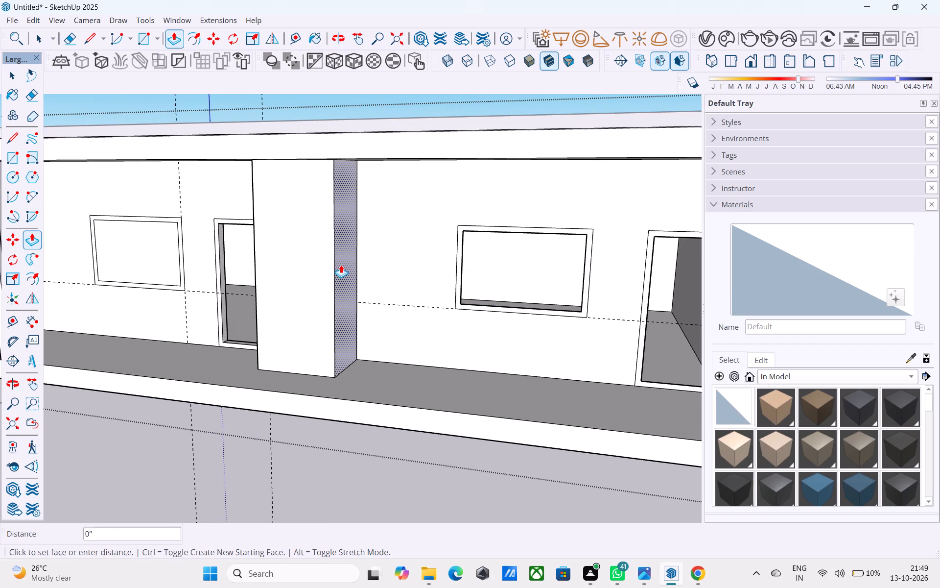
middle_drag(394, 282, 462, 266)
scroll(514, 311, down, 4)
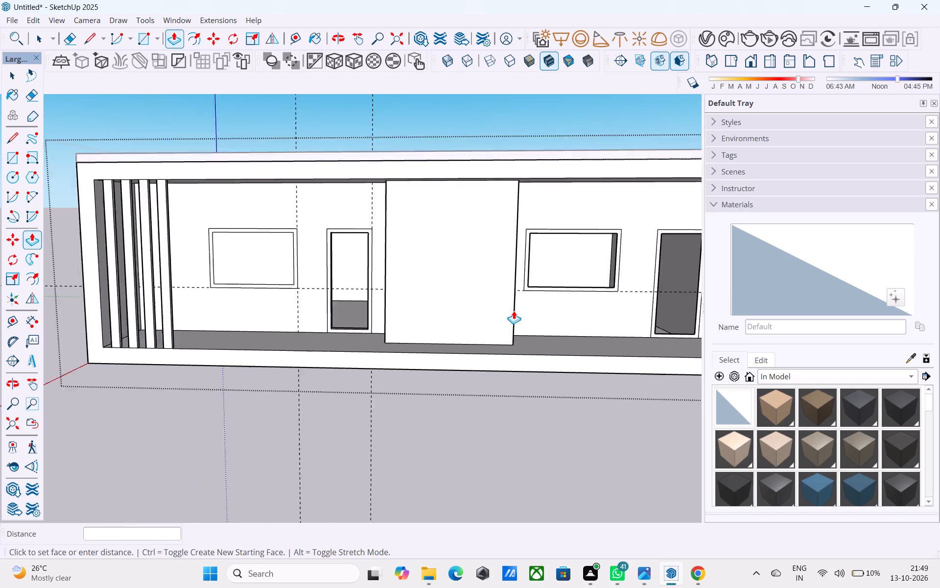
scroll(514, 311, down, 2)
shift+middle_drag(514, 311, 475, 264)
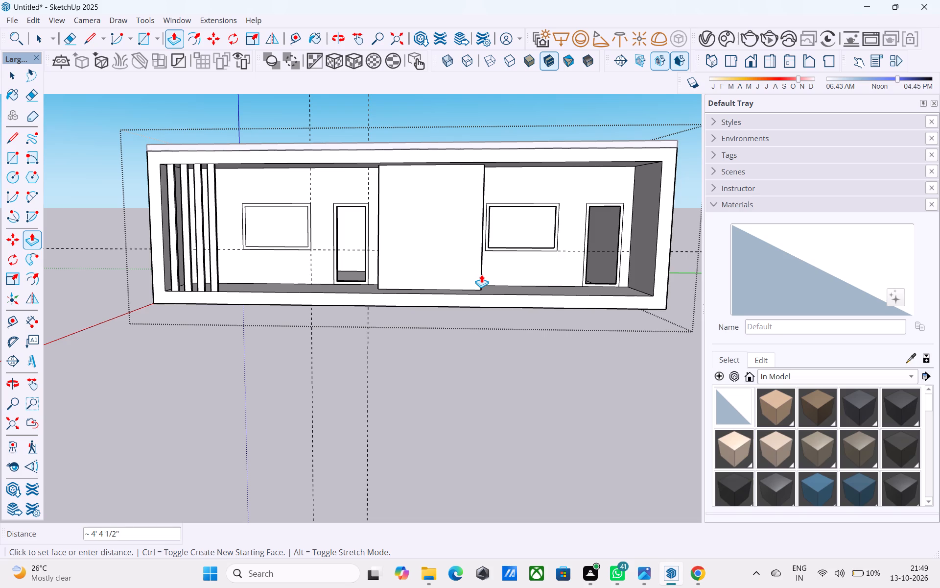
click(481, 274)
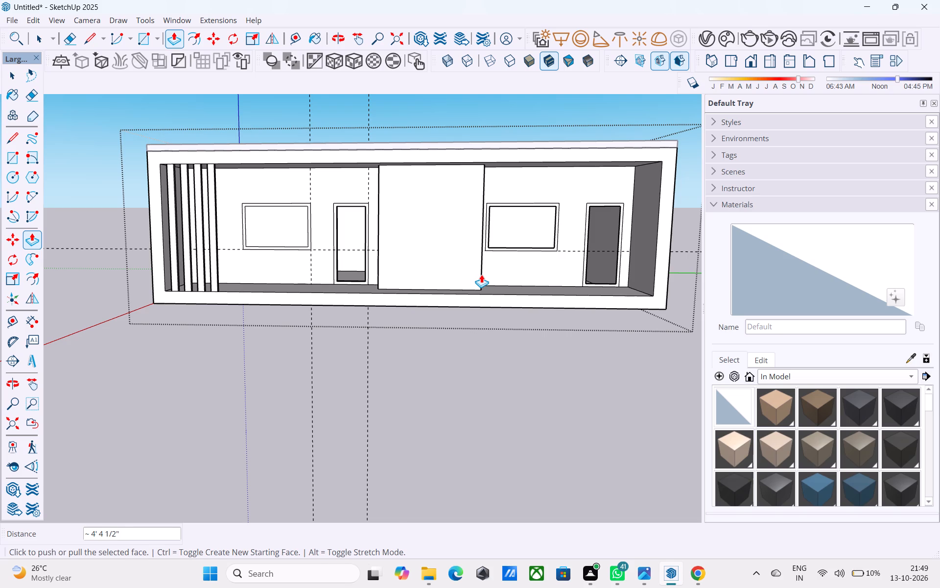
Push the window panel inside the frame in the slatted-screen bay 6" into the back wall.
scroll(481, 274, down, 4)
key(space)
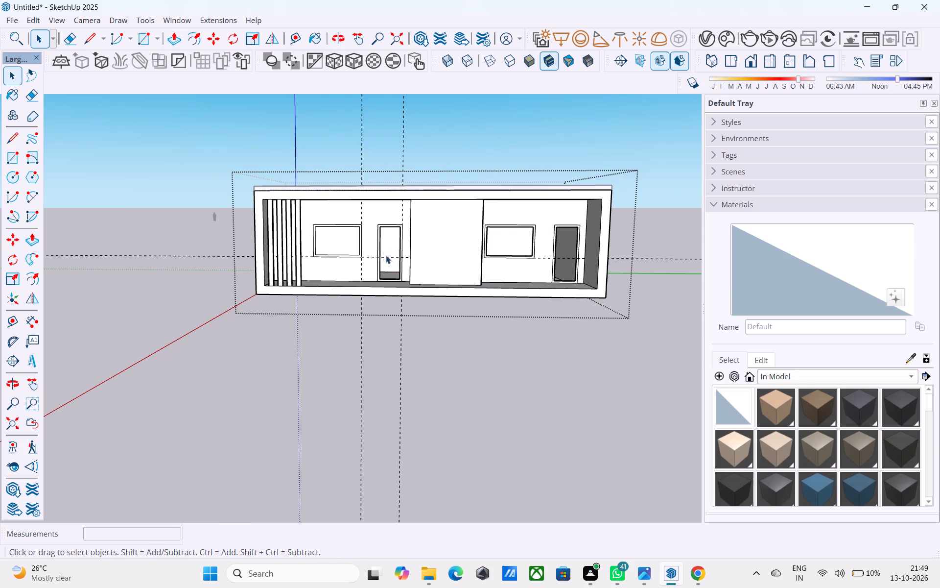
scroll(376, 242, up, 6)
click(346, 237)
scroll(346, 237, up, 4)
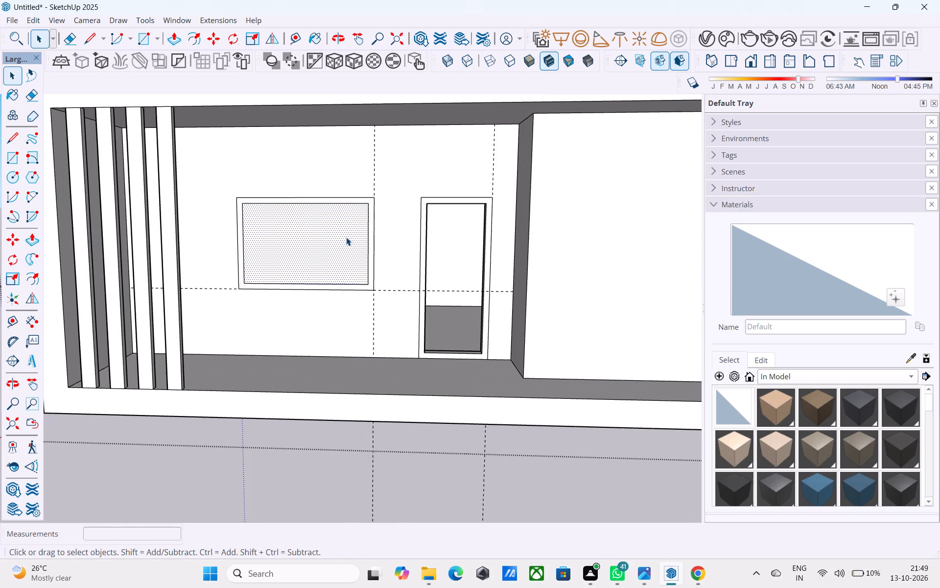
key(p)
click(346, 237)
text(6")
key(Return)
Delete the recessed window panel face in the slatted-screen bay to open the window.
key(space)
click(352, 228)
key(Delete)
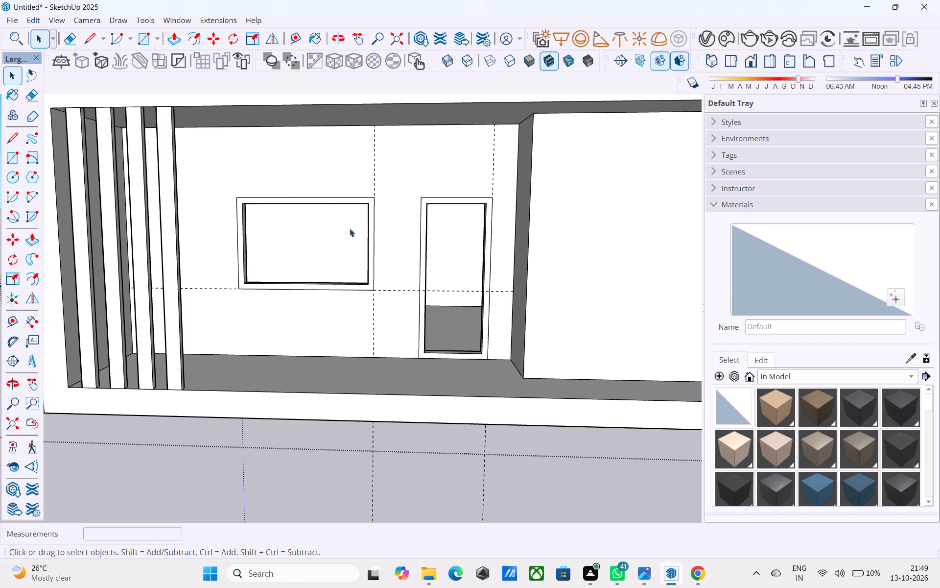
Enter the storey with the Look Around tool and examine the slatted-screen bay's window and door openings from inside.
middle_drag(350, 228, 481, 277)
middle_drag(587, 293, 583, 291)
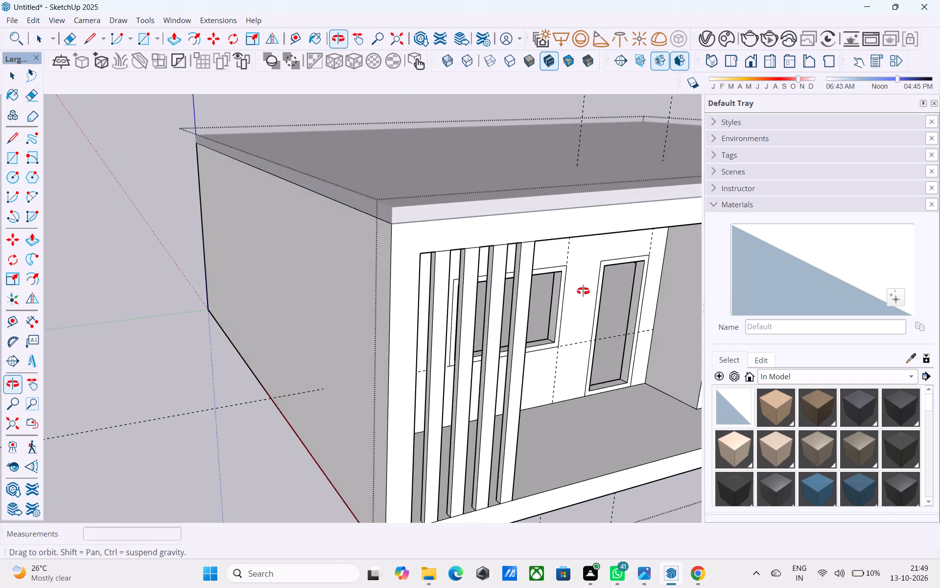
middle_drag(583, 291, 384, 240)
scroll(469, 255, up, 8)
middle_click(457, 260)
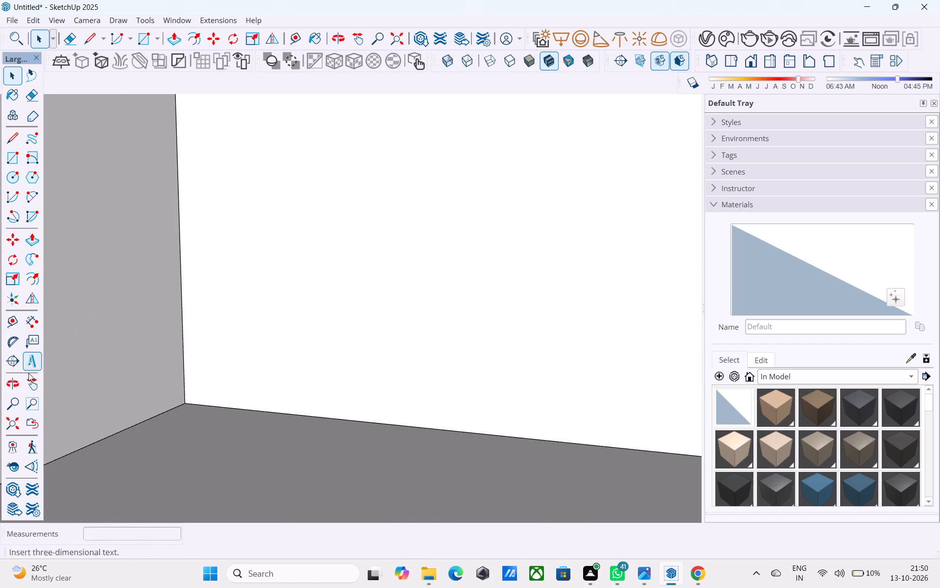
click(22, 462)
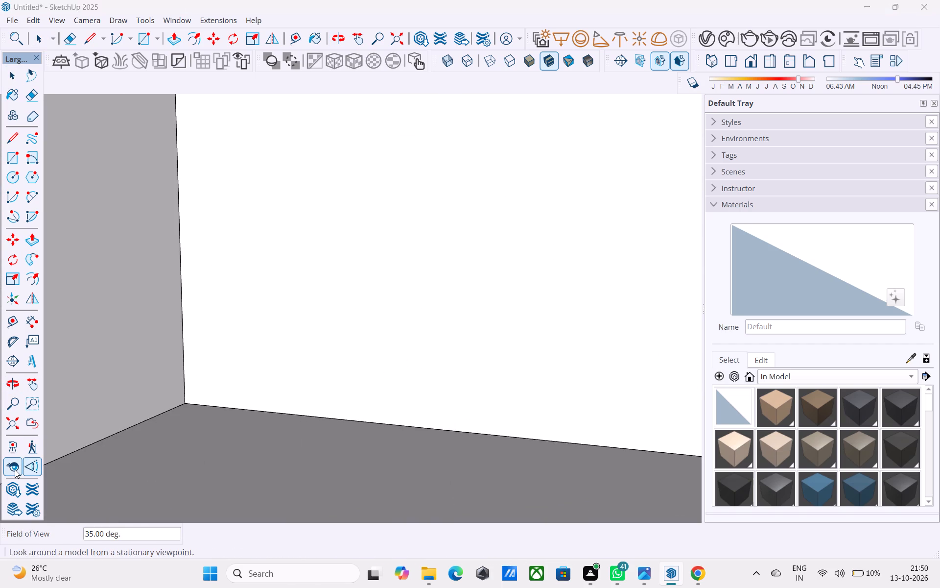
click(15, 469)
drag(340, 339, 0, 268)
drag(498, 249, 89, 276)
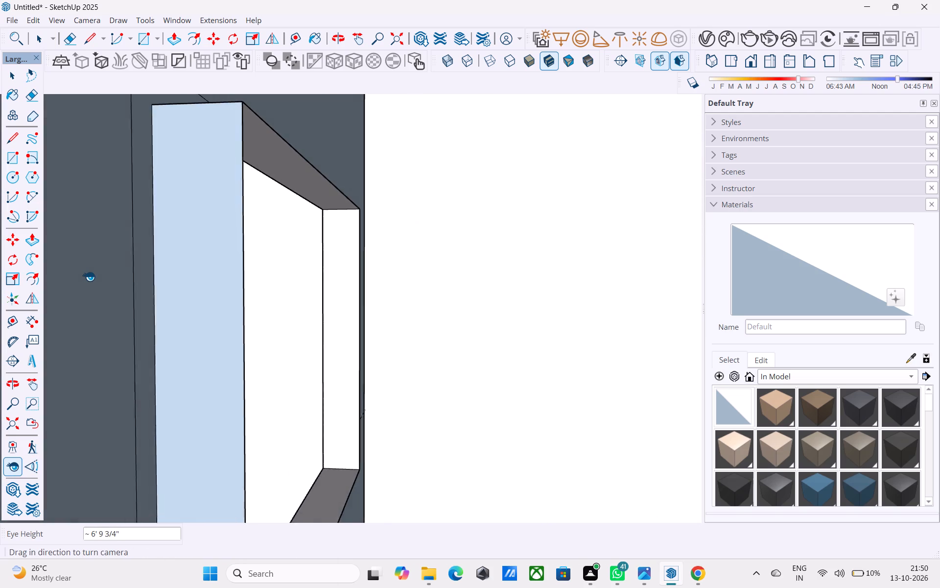
drag(89, 276, 87, 276)
shift+middle_drag(261, 285, 3, 308)
scroll(128, 298, down, 1)
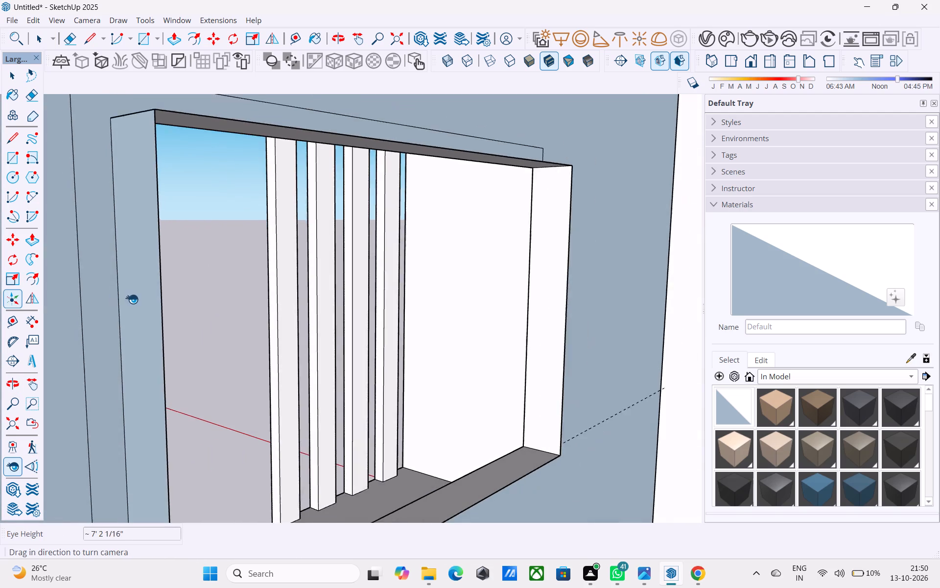
scroll(132, 299, down, 5)
middle_drag(249, 305, 354, 233)
scroll(360, 240, down, 3)
middle_drag(361, 251, 360, 251)
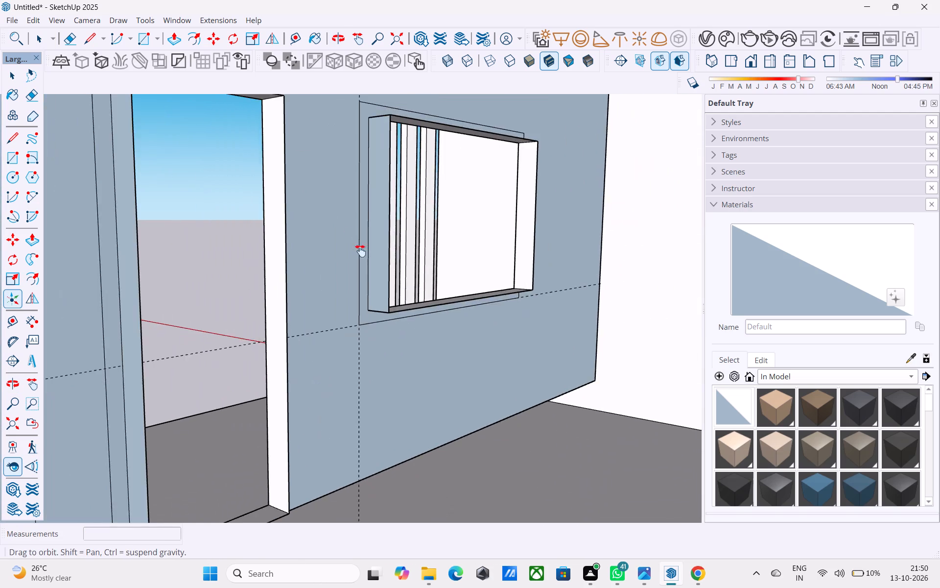
middle_drag(360, 251, 296, 266)
scroll(307, 266, down, 3)
shift+middle_drag(336, 265, 405, 247)
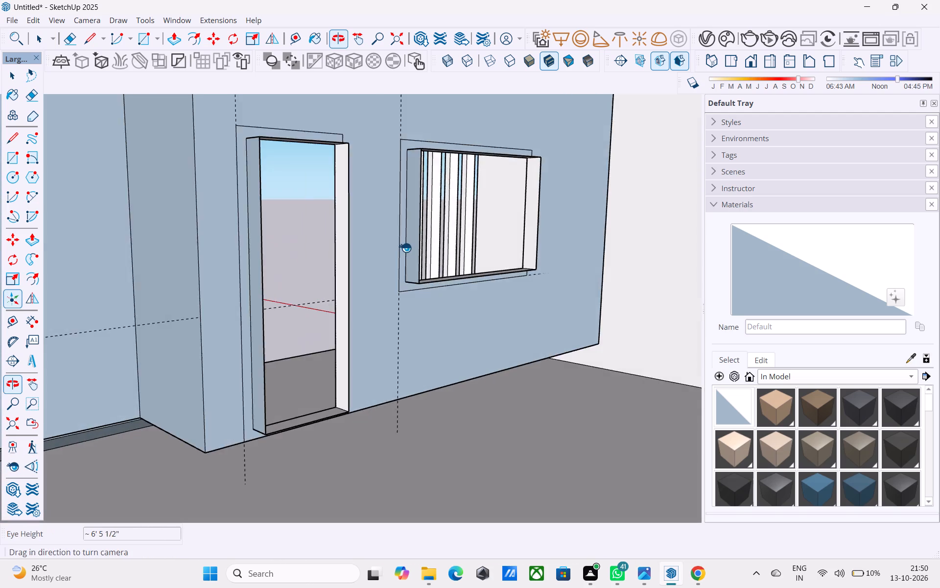
scroll(403, 246, down, 3)
shift+middle_drag(403, 246, 446, 239)
scroll(428, 236, down, 4)
shift+middle_drag(434, 237, 440, 237)
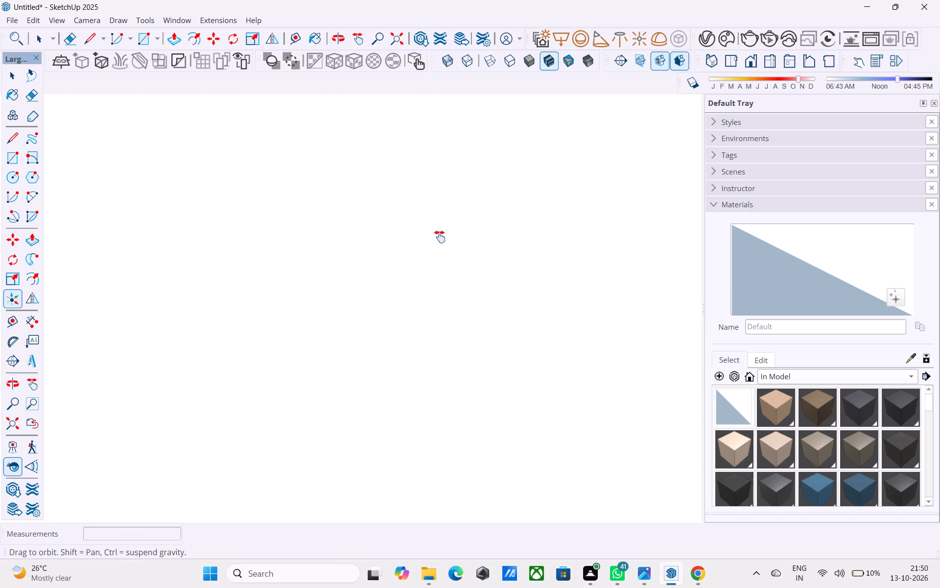
shift+middle_drag(440, 237, 534, 212)
Examine the far bay's door and window openings and the pillar recess between the bays from inside the storey.
scroll(471, 215, up, 20)
scroll(471, 215, up, 10)
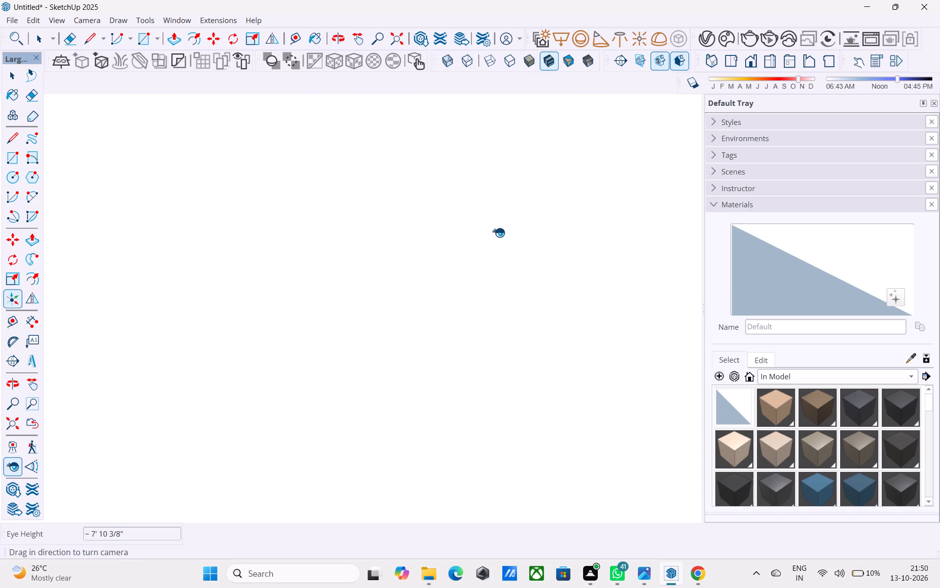
scroll(498, 232, up, 15)
scroll(495, 223, up, 19)
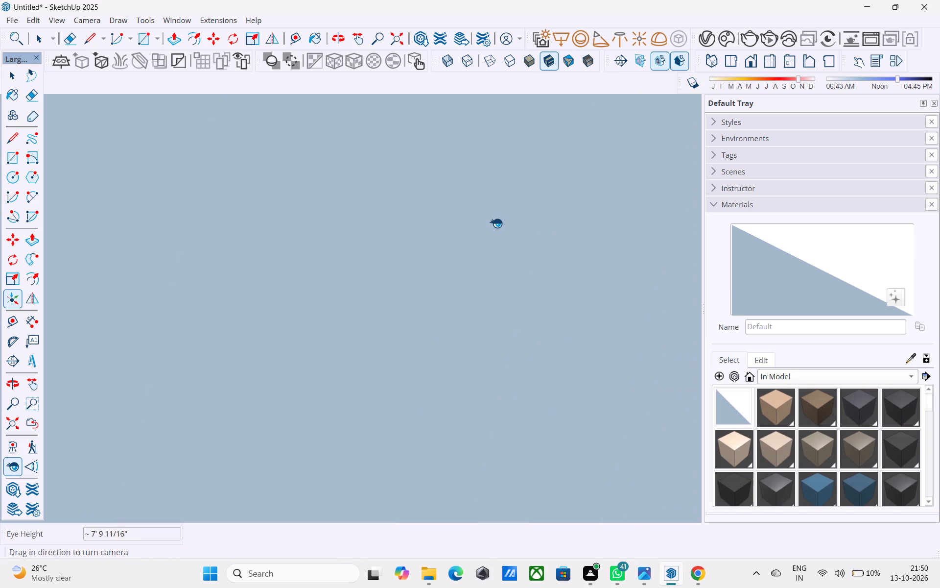
scroll(496, 223, up, 20)
scroll(496, 223, up, 9)
drag(492, 220, 241, 159)
drag(395, 300, 97, 199)
drag(287, 267, 85, 276)
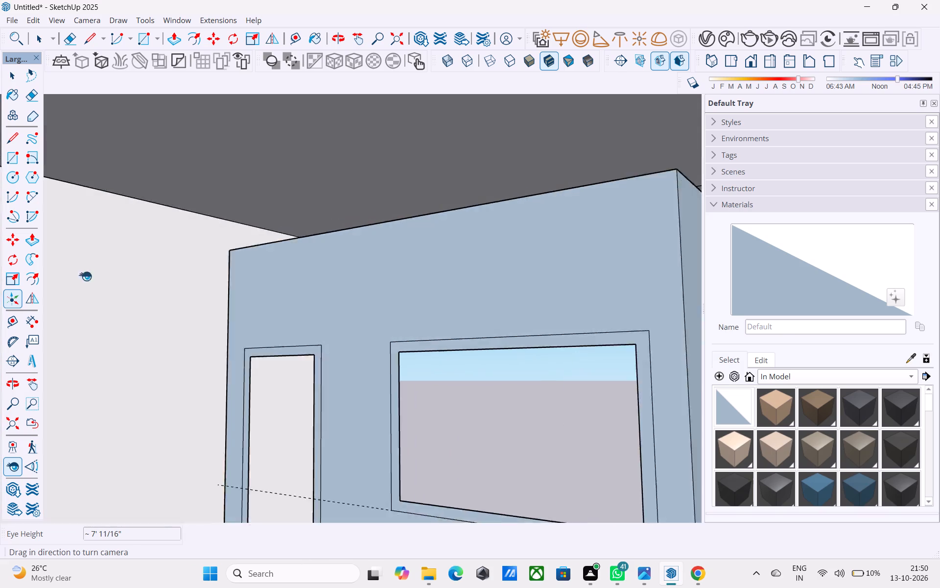
drag(85, 276, 11, 298)
drag(19, 301, 192, 293)
drag(386, 227, 635, 311)
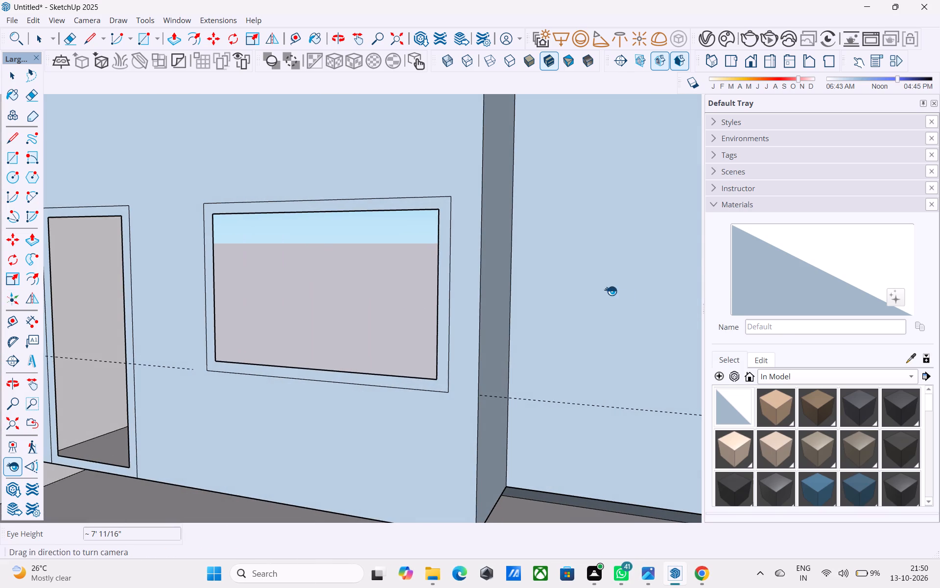
middle_drag(369, 299, 381, 296)
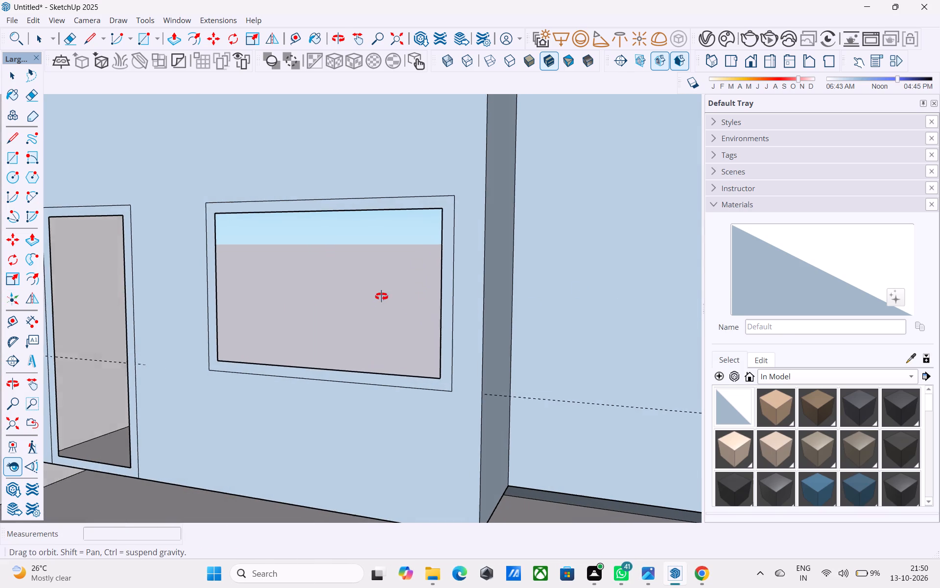
middle_drag(381, 296, 433, 294)
middle_drag(435, 294, 401, 295)
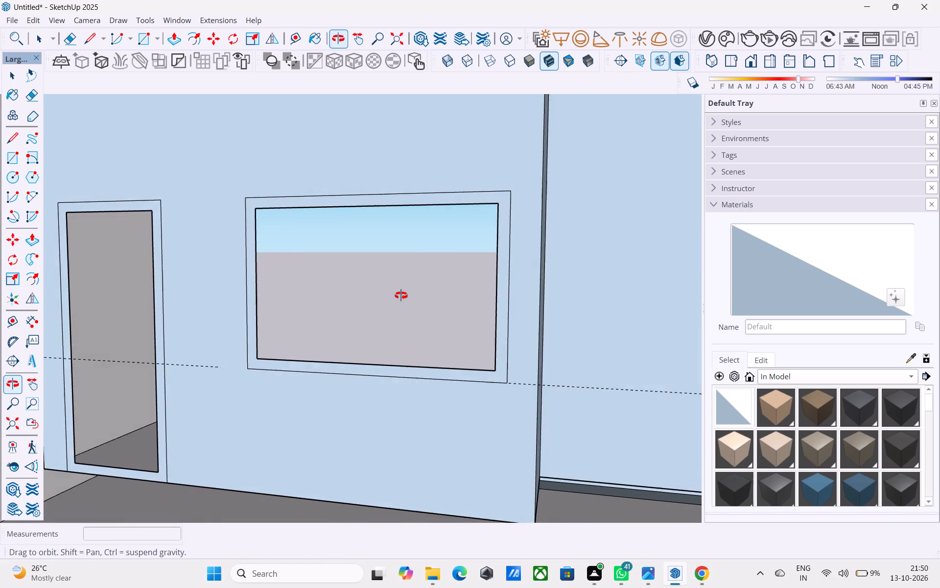
middle_drag(401, 295, 398, 224)
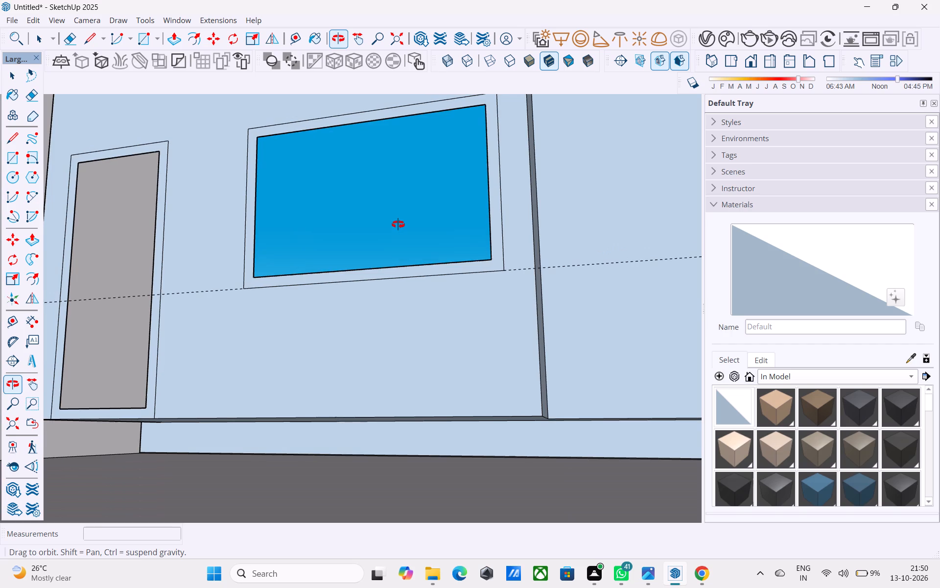
middle_drag(398, 224, 405, 327)
scroll(405, 327, up, 5)
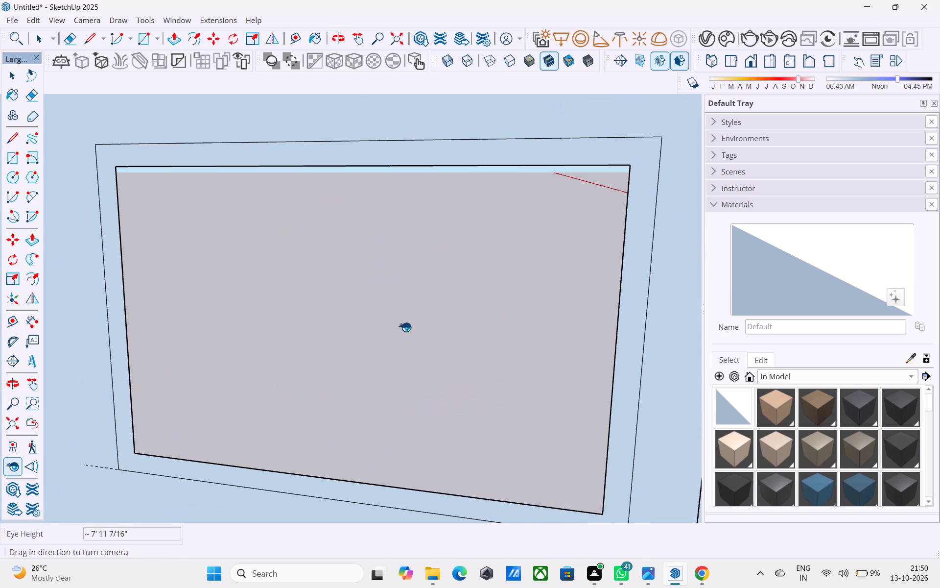
scroll(405, 326, down, 4)
middle_drag(404, 322, 400, 318)
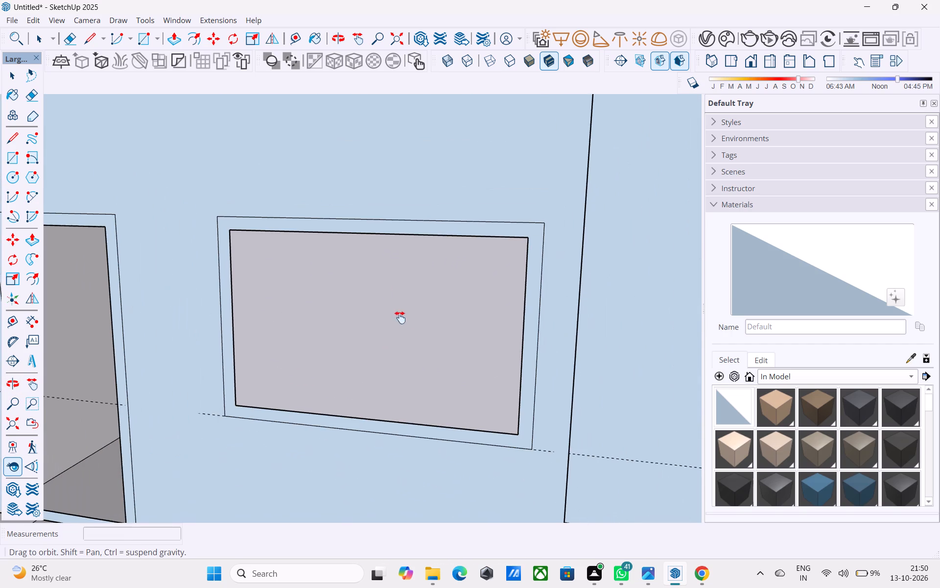
middle_drag(400, 318, 287, 171)
shift+middle_drag(471, 239, 193, 278)
scroll(194, 278, down, 2)
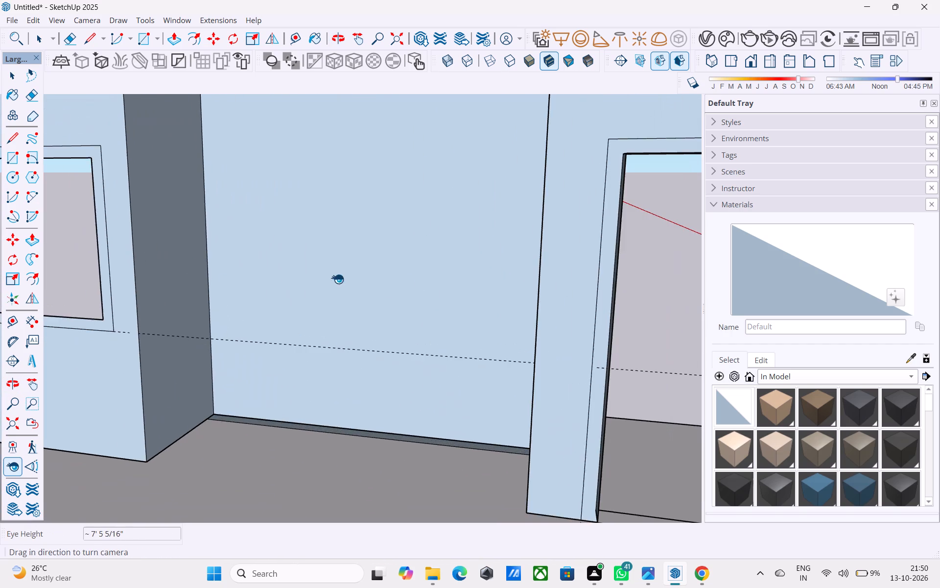
shift+middle_drag(414, 279, 272, 202)
scroll(271, 202, down, 1)
scroll(317, 219, down, 1)
middle_drag(351, 219, 268, 283)
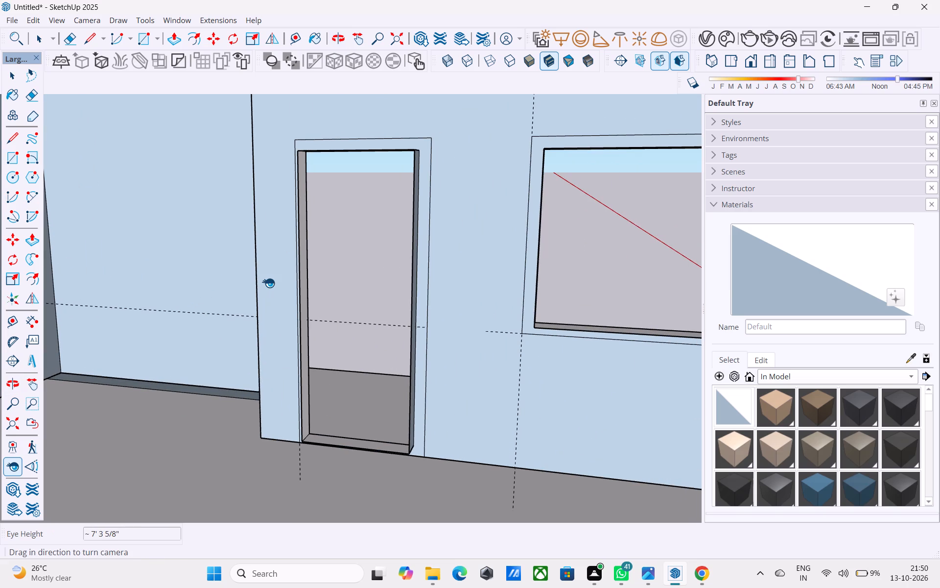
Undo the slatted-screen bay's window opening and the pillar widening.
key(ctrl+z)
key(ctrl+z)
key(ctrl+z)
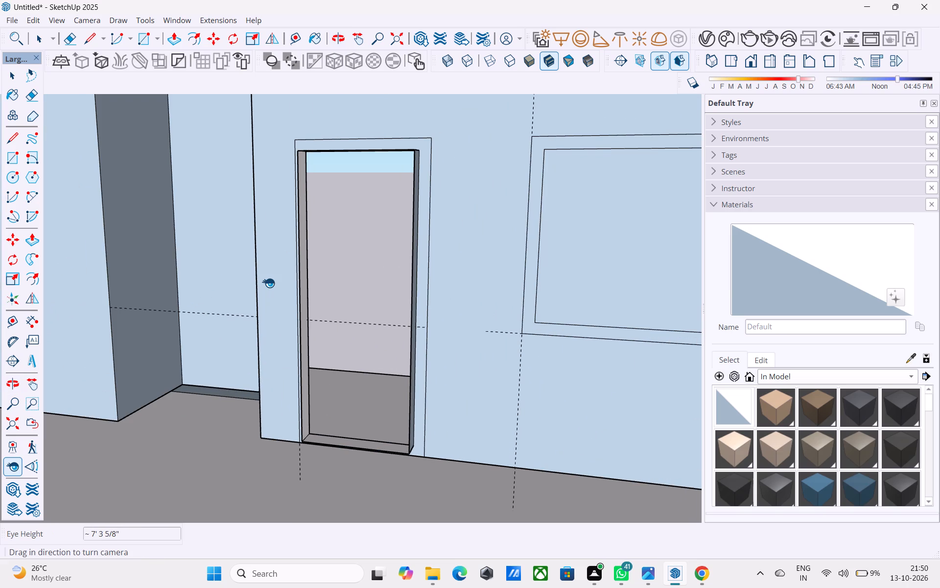
Undo the copy of the window frame in the far bay.
key(ctrl+z)
Examine the bays' door openings, the central pillar recess and the ceiling from inside the storey.
scroll(341, 280, up, 20)
scroll(341, 280, up, 7)
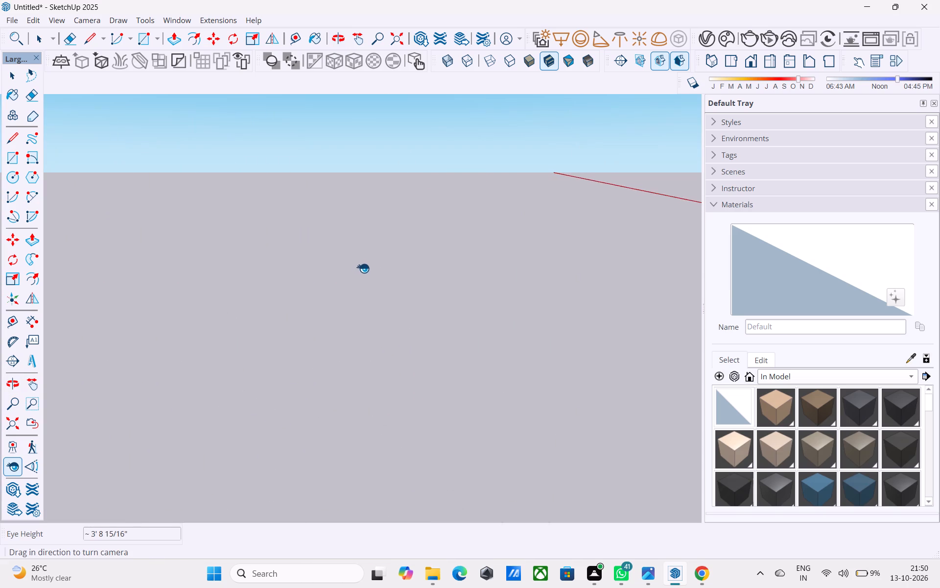
click(300, 272)
drag(298, 272, 790, 280)
drag(360, 280, 932, 274)
drag(234, 280, 939, 279)
drag(165, 283, 517, 263)
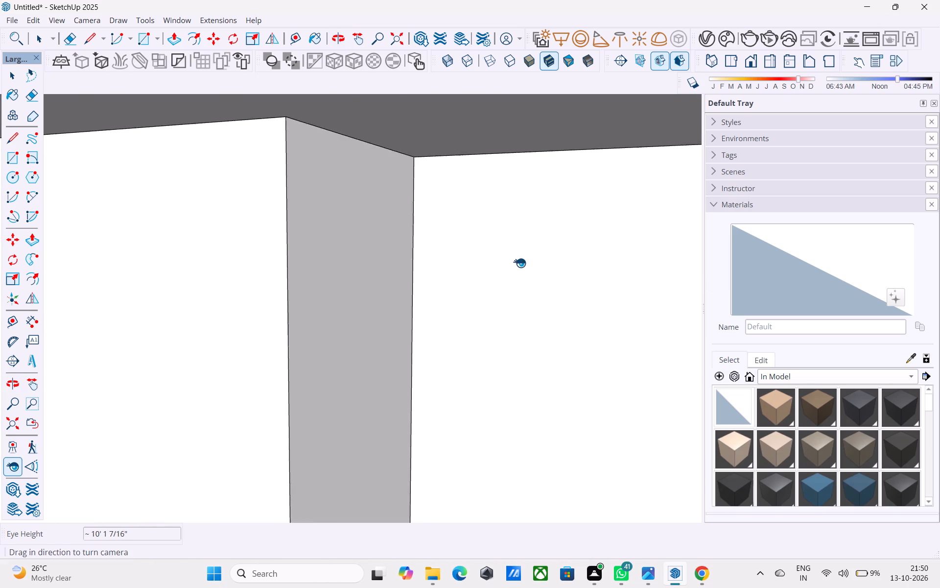
scroll(509, 264, down, 13)
middle_drag(368, 290, 517, 255)
scroll(109, 399, up, 2)
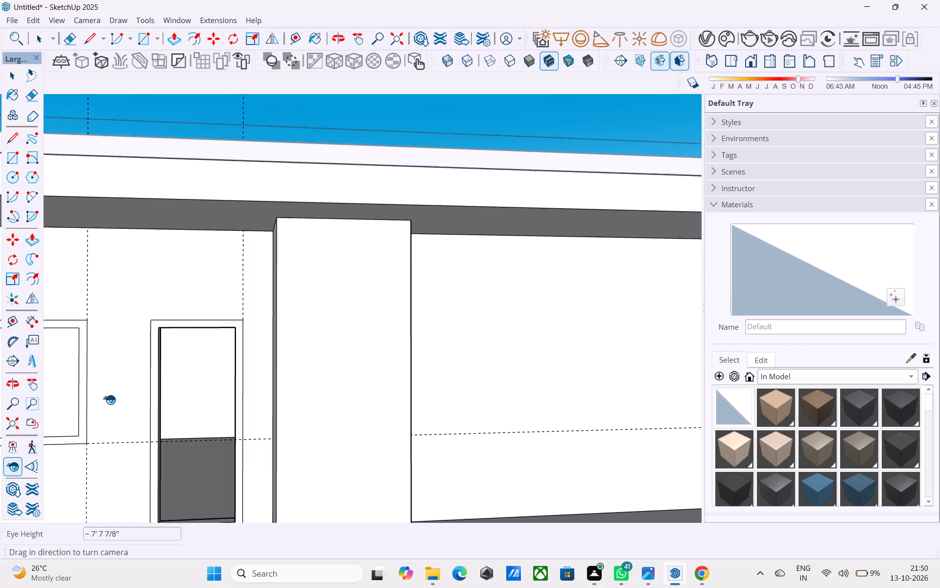
scroll(109, 399, up, 12)
drag(181, 319, 737, 310)
drag(380, 310, 811, 316)
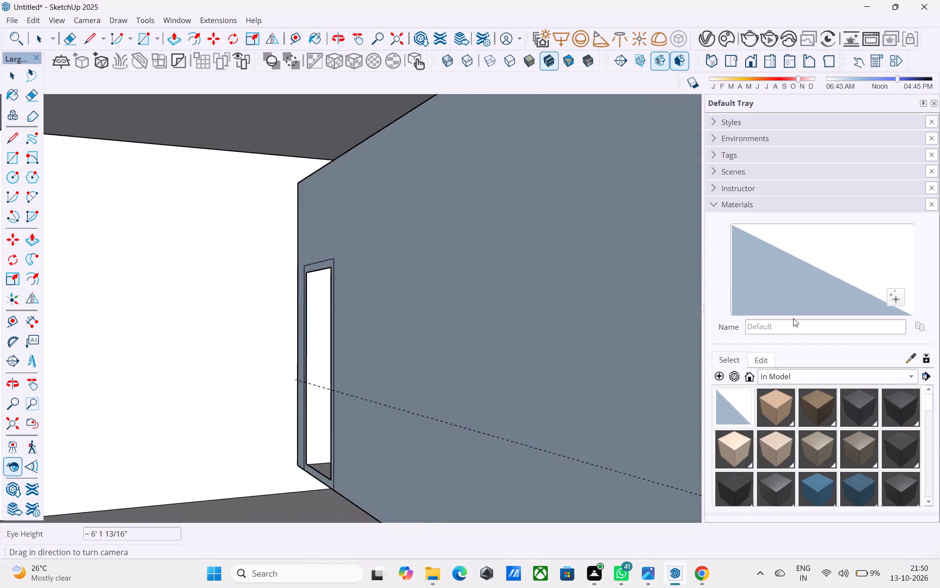
drag(249, 322, 671, 308)
scroll(628, 300, down, 1)
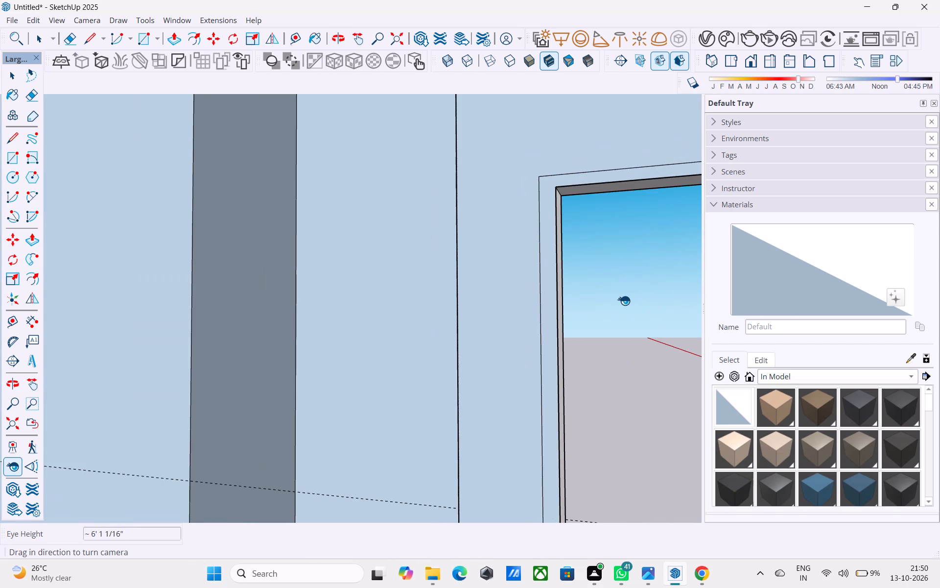
middle_drag(624, 300, 473, 301)
scroll(474, 280, down, 3)
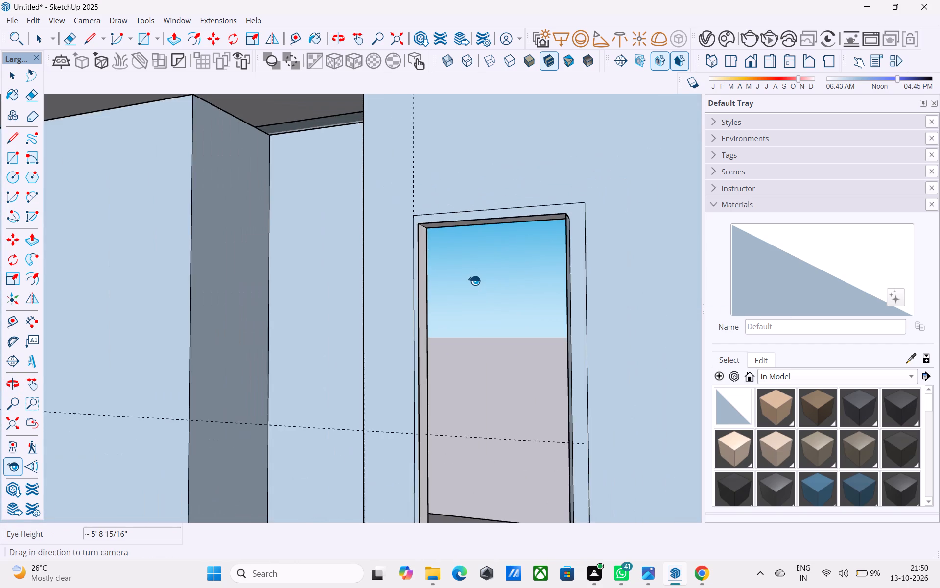
drag(418, 327, 395, 219)
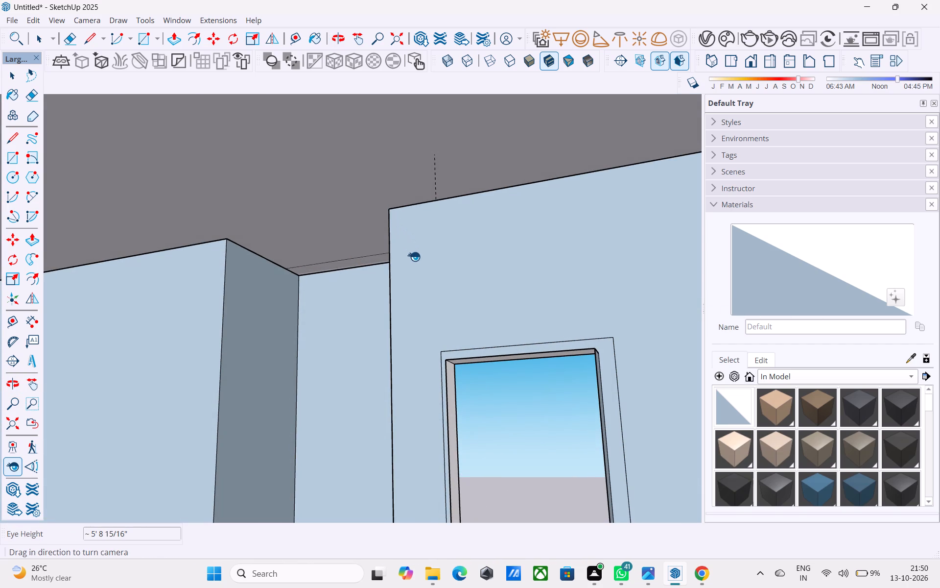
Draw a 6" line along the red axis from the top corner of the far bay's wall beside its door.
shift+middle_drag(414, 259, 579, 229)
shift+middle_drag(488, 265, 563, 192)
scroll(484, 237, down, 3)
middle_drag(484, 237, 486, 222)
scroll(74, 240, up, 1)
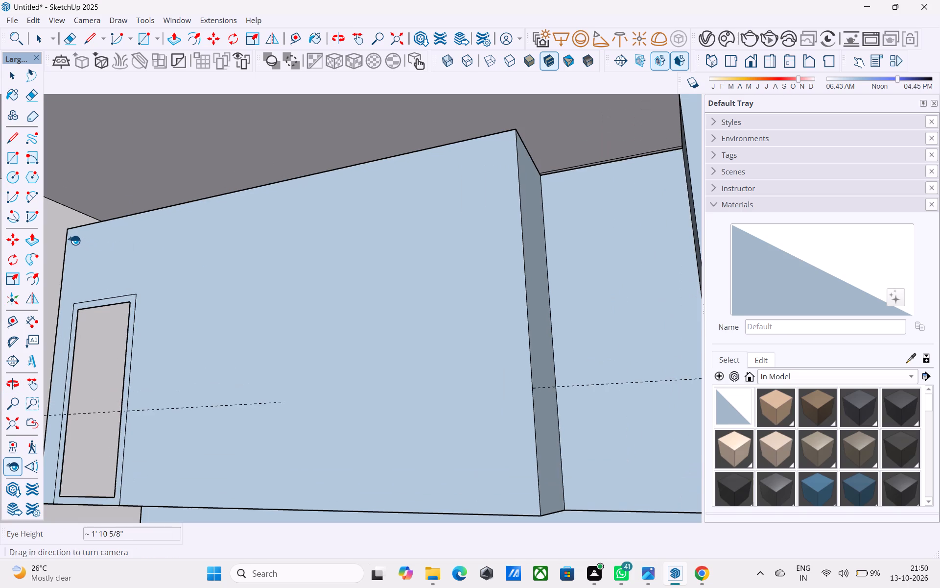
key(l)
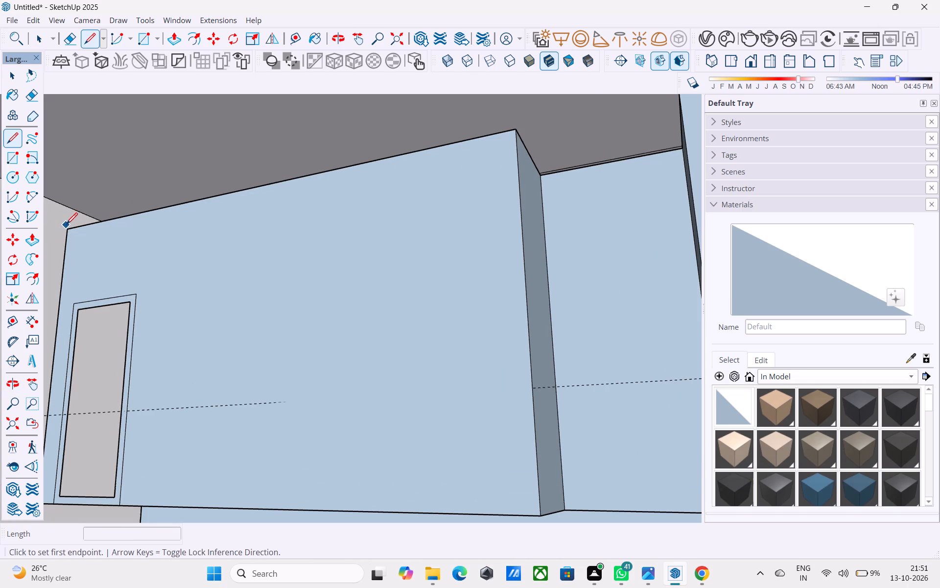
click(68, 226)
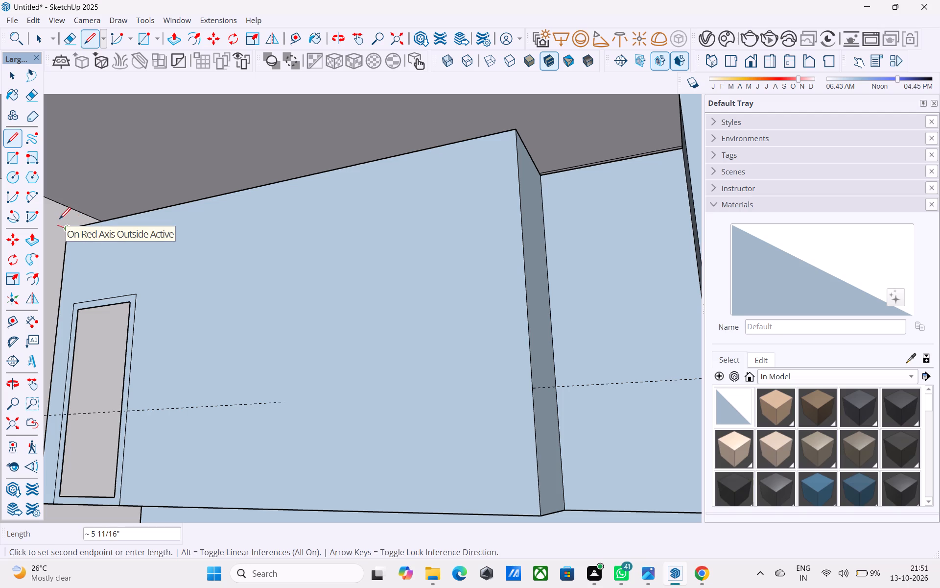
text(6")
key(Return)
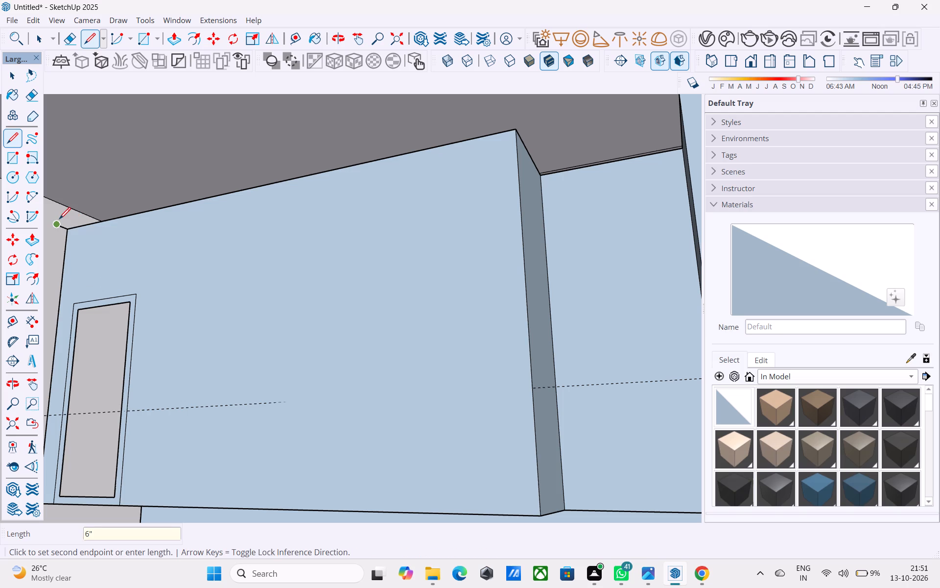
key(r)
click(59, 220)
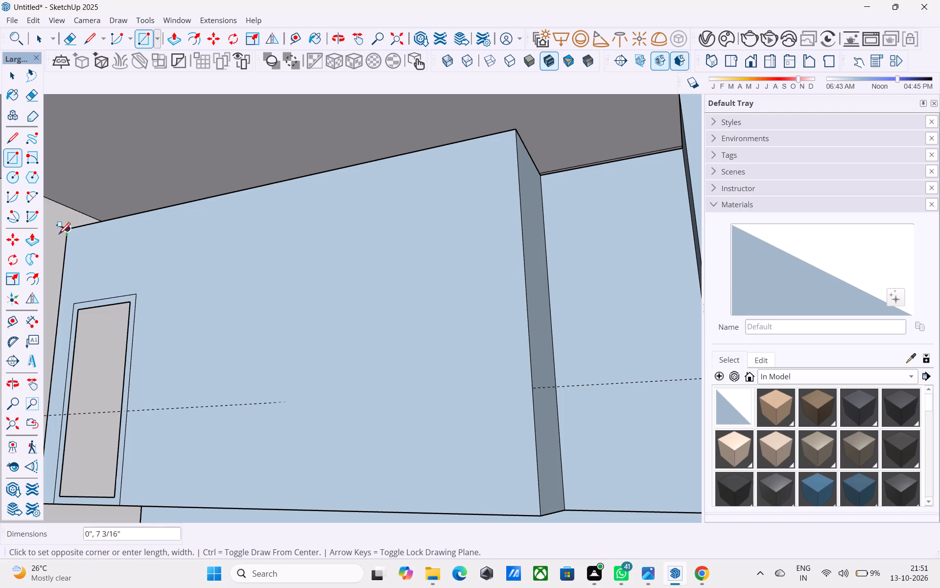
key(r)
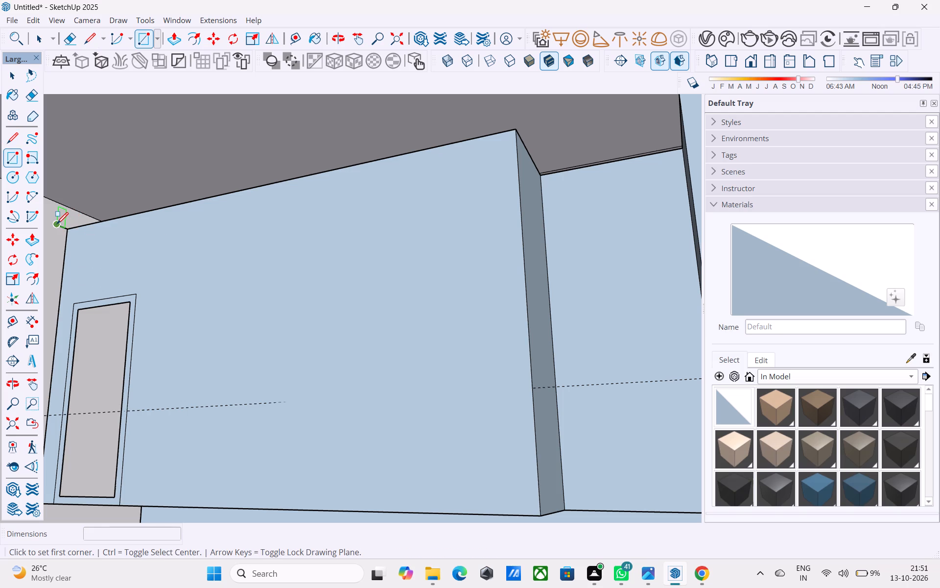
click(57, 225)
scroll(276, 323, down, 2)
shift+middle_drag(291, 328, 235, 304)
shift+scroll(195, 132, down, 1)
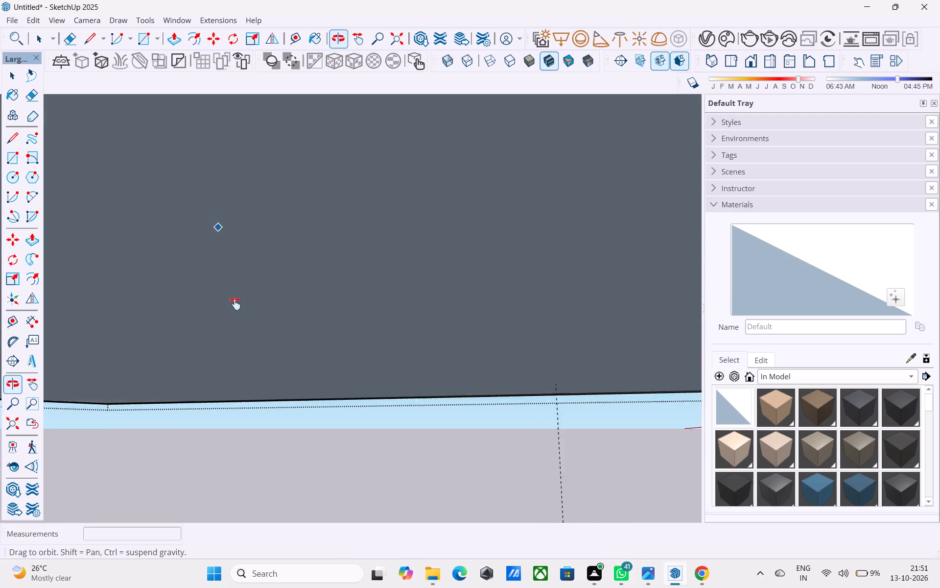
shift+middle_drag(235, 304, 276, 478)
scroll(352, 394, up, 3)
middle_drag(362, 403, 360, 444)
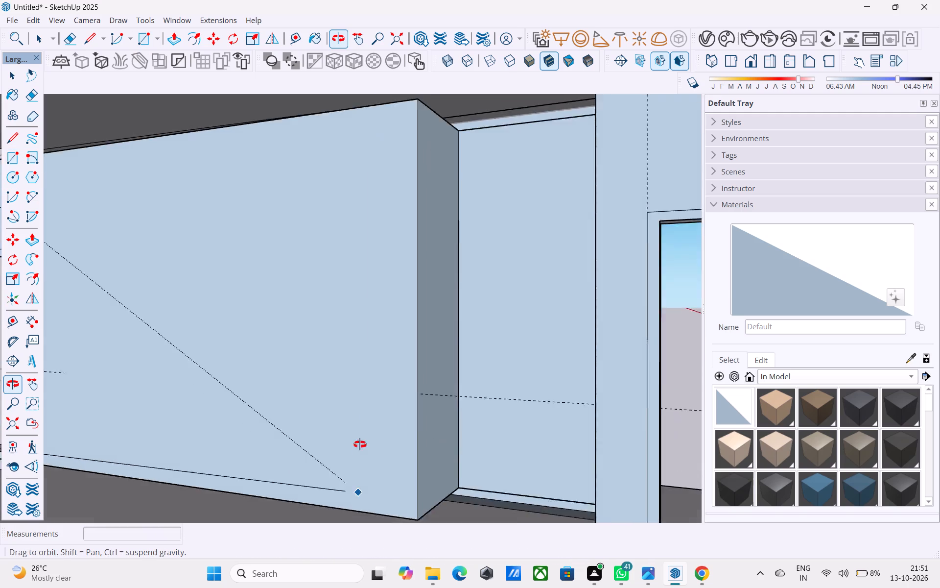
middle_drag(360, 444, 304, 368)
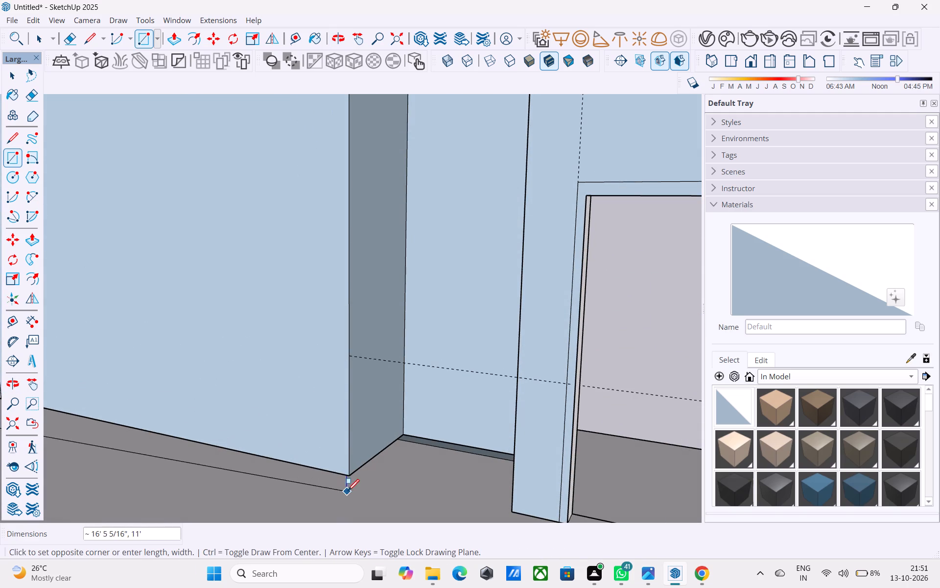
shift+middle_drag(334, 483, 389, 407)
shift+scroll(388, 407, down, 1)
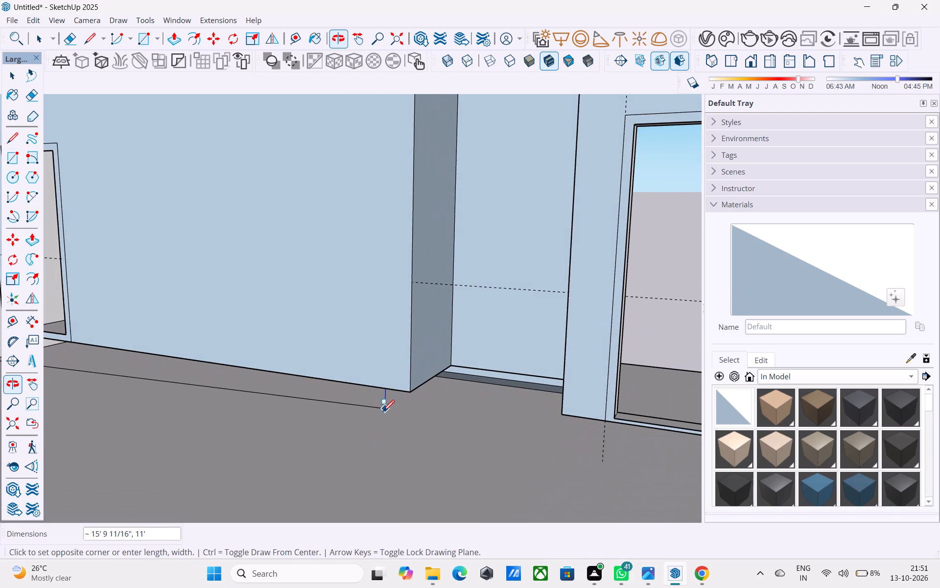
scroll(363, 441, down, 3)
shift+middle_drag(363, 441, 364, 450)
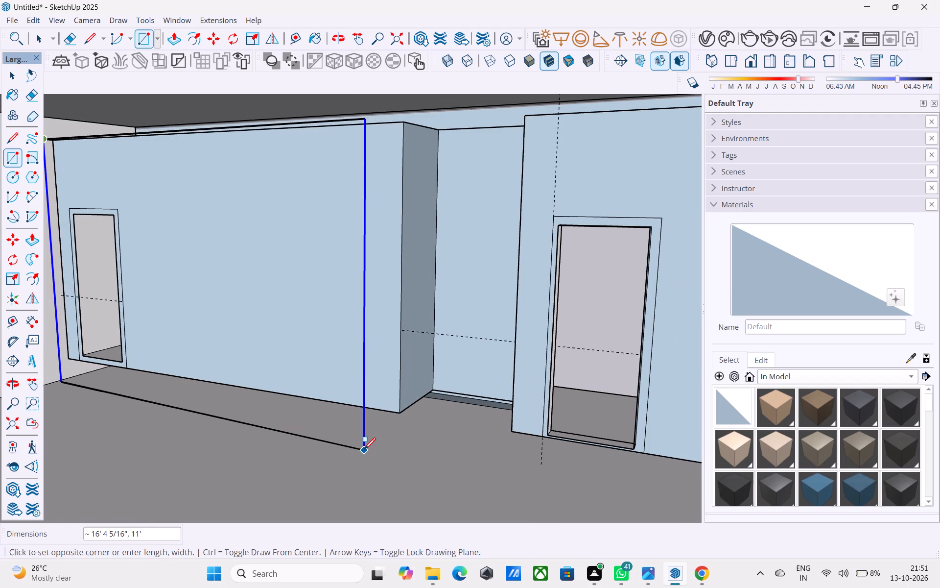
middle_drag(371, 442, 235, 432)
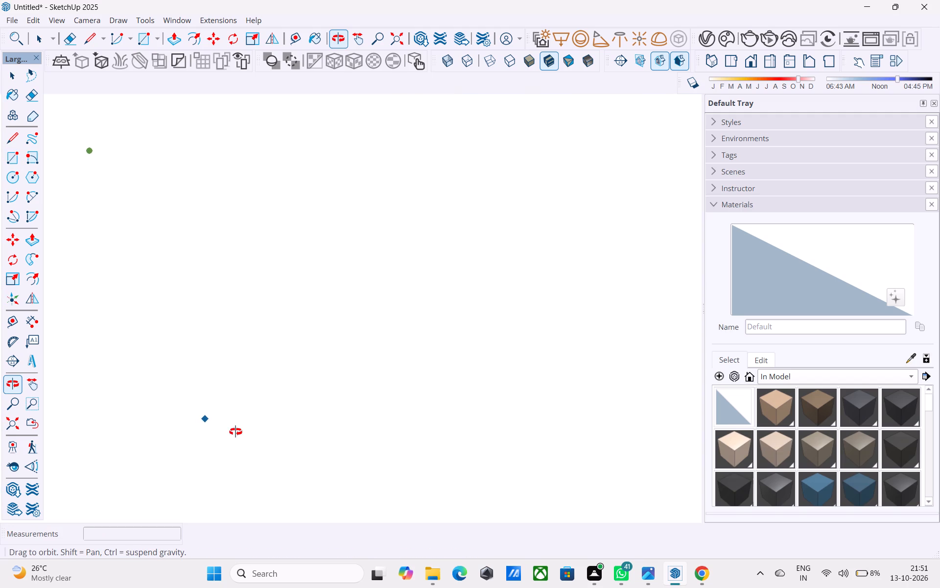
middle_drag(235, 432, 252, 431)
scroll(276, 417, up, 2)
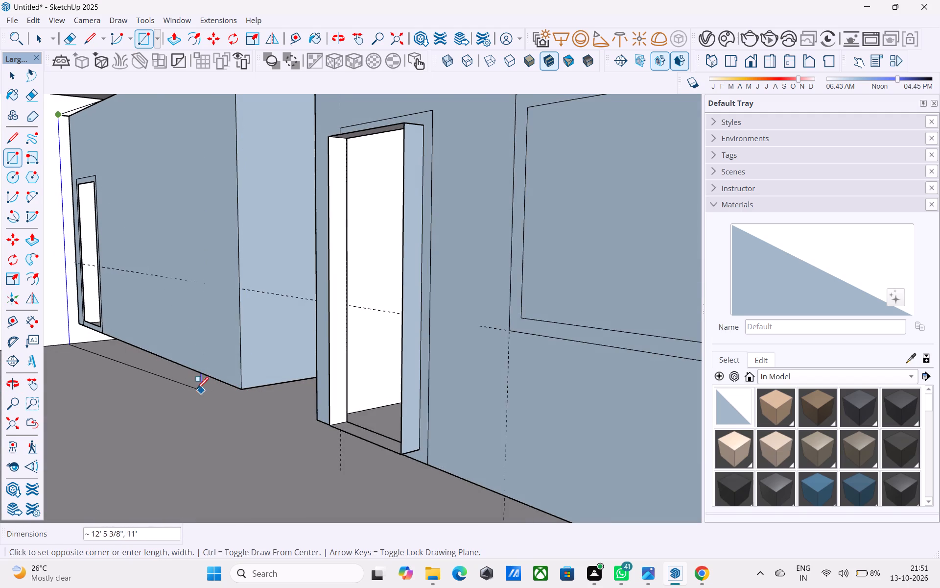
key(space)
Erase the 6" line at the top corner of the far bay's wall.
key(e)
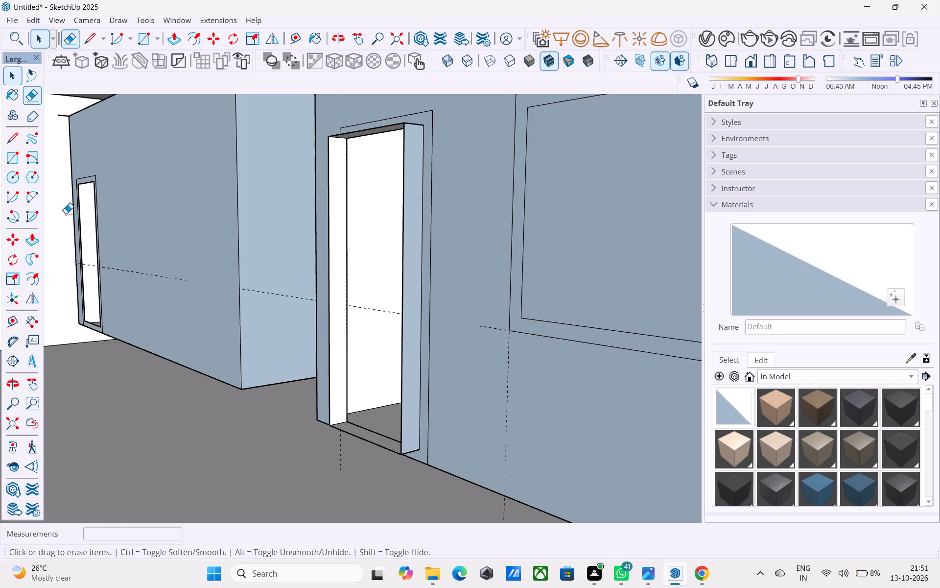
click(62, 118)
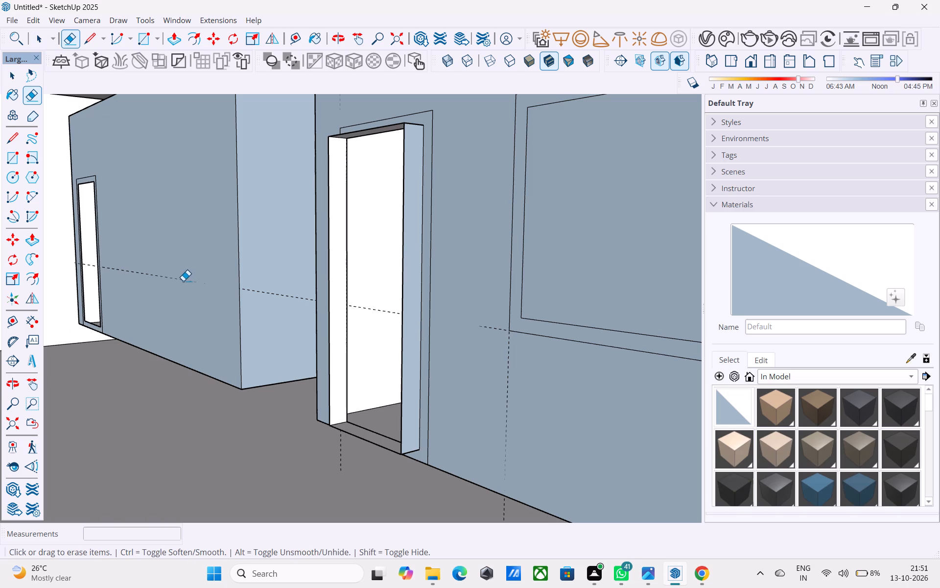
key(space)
Return to an exterior view of the whole storey and examine its open front.
middle_drag(400, 310, 540, 294)
scroll(512, 272, up, 17)
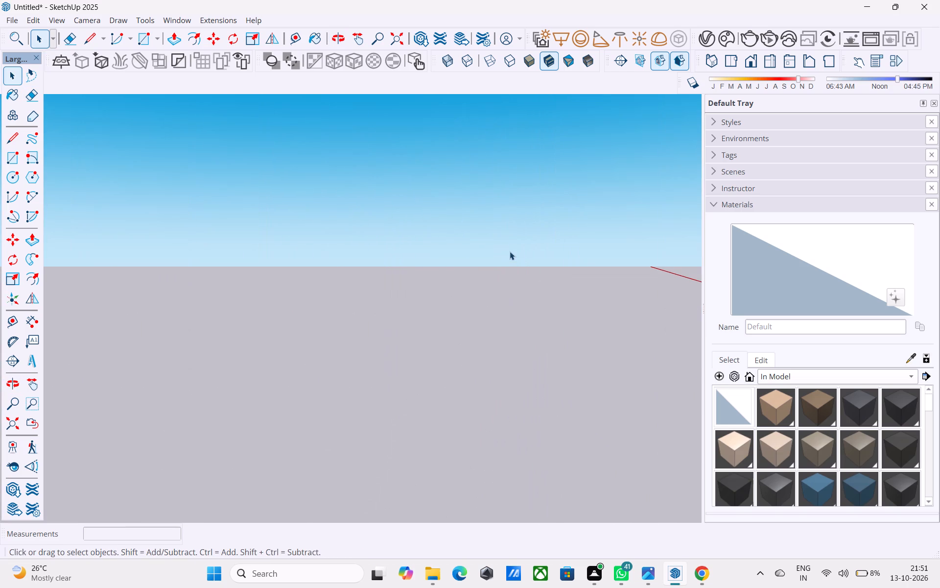
scroll(495, 260, up, 6)
middle_drag(481, 250, 0, 440)
scroll(322, 424, down, 17)
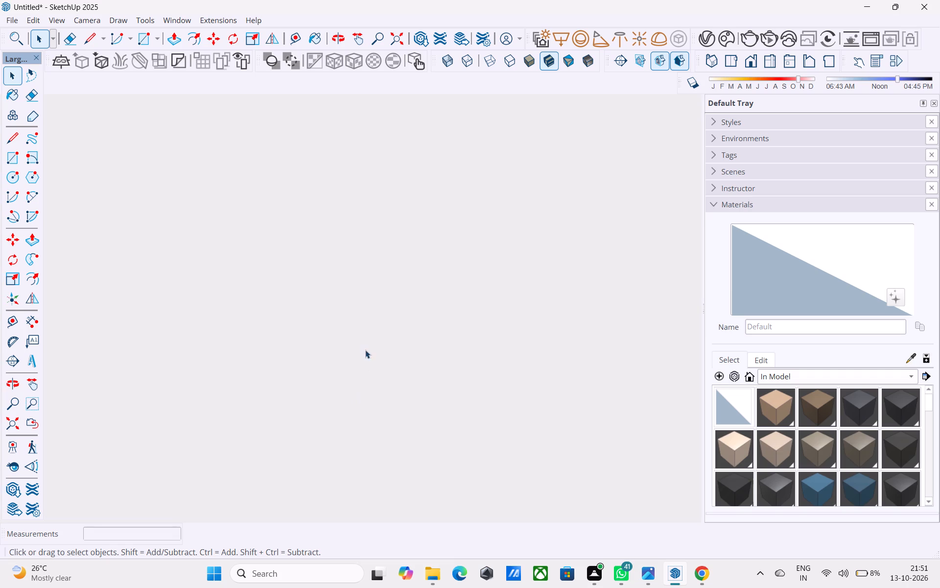
scroll(365, 350, down, 20)
scroll(365, 350, down, 20)
scroll(365, 350, down, 10)
middle_drag(303, 317, 294, 326)
scroll(313, 307, up, 1)
scroll(313, 307, down, 7)
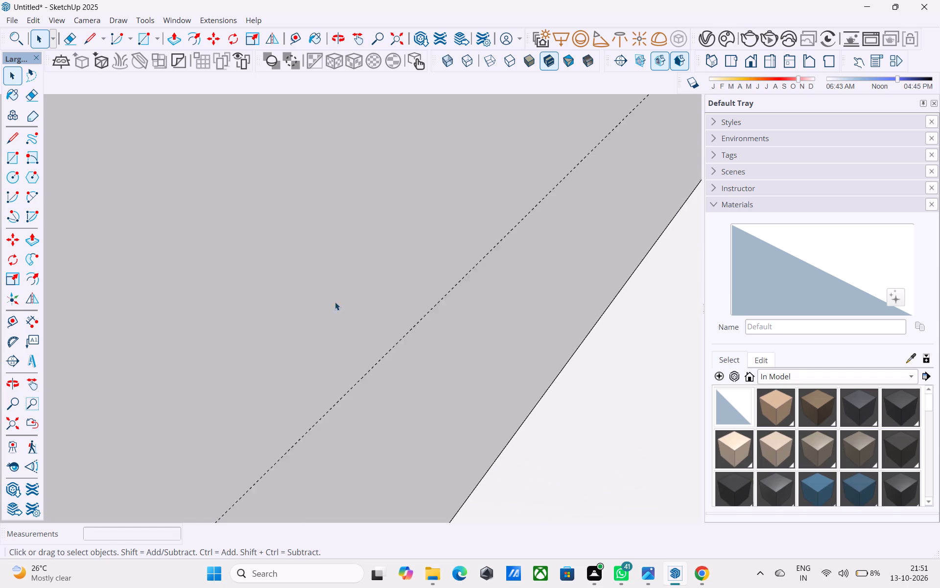
scroll(335, 302, down, 20)
scroll(335, 302, down, 20)
scroll(335, 302, down, 8)
middle_click(440, 285)
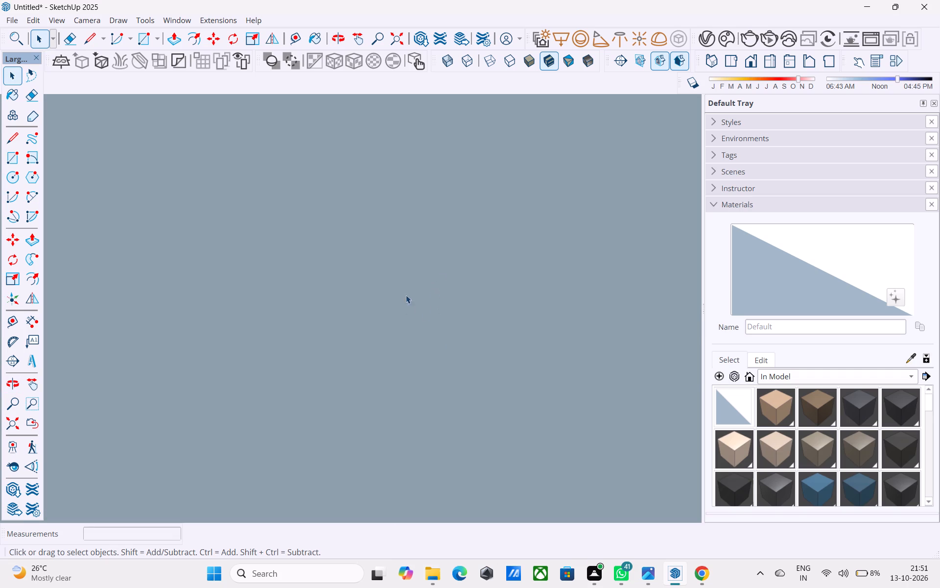
scroll(406, 295, down, 20)
scroll(406, 295, down, 20)
scroll(406, 295, down, 8)
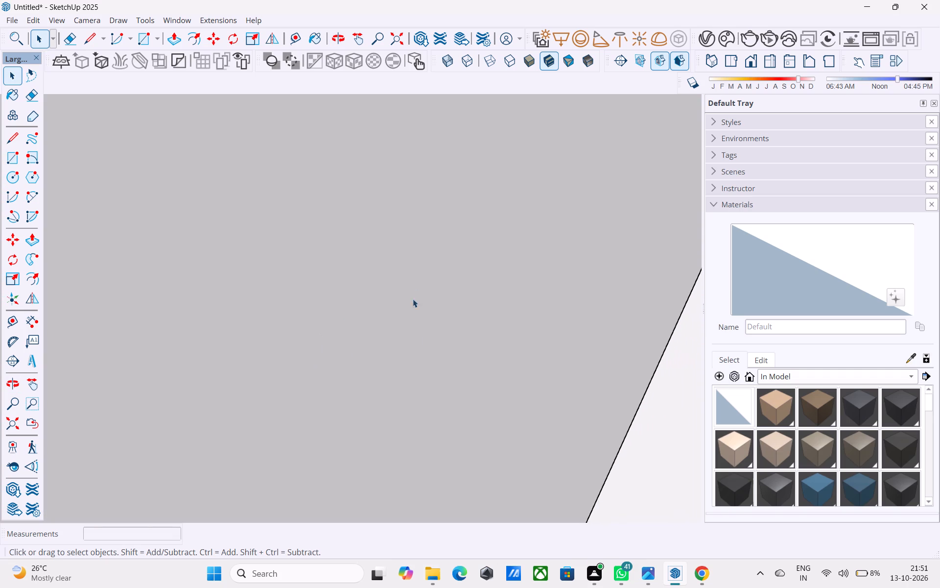
scroll(413, 299, down, 20)
scroll(413, 299, down, 20)
scroll(413, 299, down, 8)
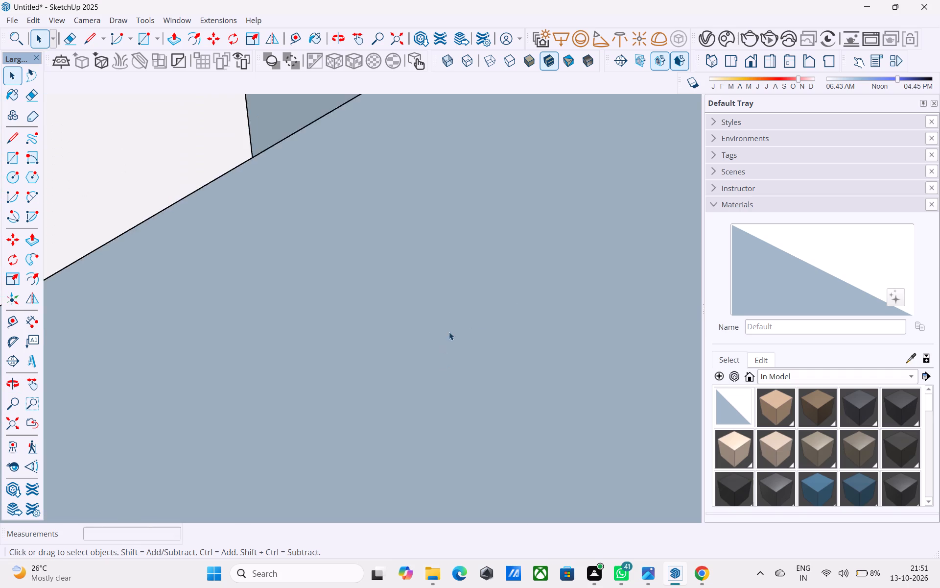
scroll(449, 332, down, 20)
scroll(449, 332, down, 20)
scroll(449, 332, down, 8)
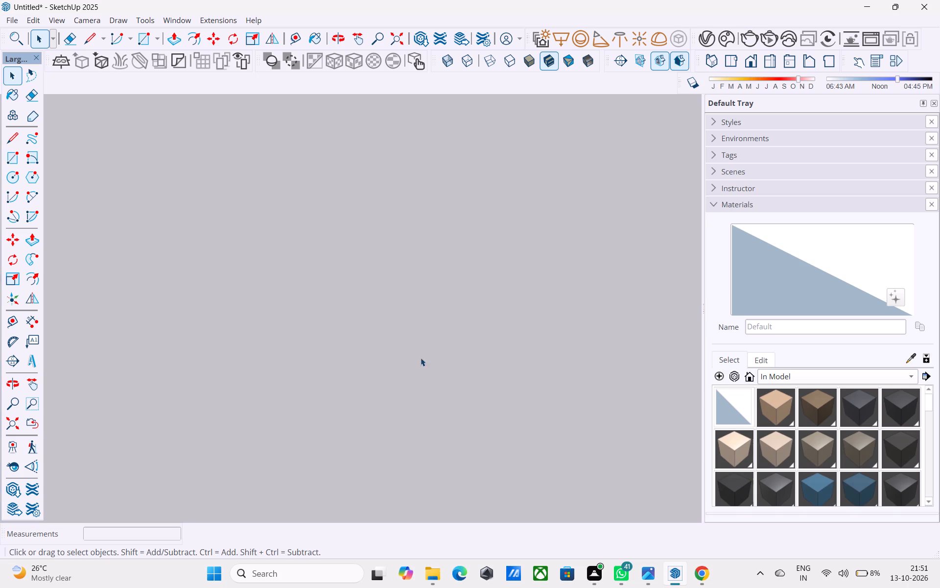
scroll(421, 358, down, 20)
scroll(421, 358, down, 20)
scroll(421, 358, down, 2)
ctrl+scroll(423, 353, up, 1)
ctrl+scroll(423, 353, down, 8)
ctrl+scroll(431, 340, down, 20)
ctrl+scroll(431, 340, down, 20)
ctrl+scroll(431, 340, down, 9)
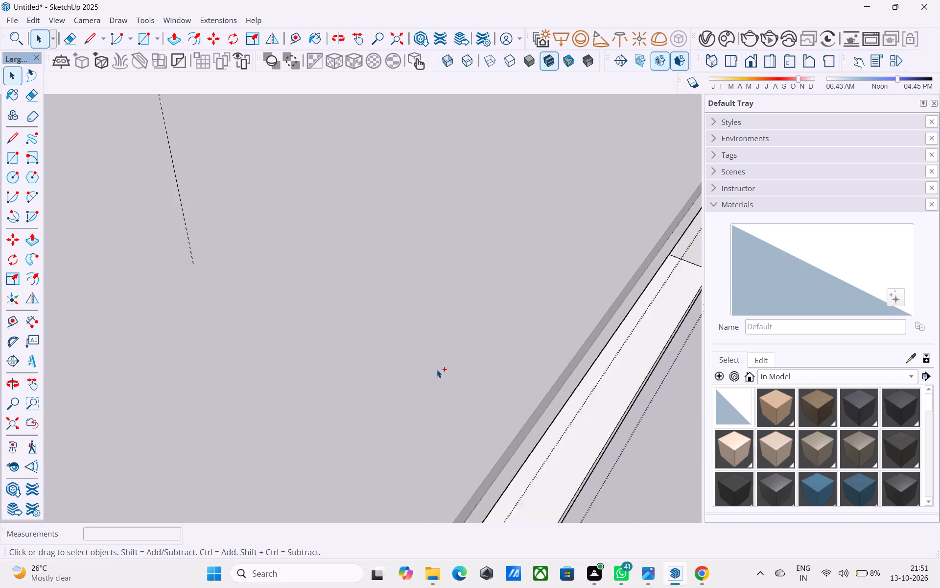
ctrl+scroll(437, 369, down, 20)
ctrl+scroll(437, 369, down, 9)
click(488, 379)
middle_drag(464, 433, 301, 268)
scroll(458, 422, up, 1)
middle_drag(338, 283, 293, 274)
scroll(293, 274, up, 5)
Undo the far bay's door frame and opening and the door opening in the slatted-screen bay.
key(ctrl+z)
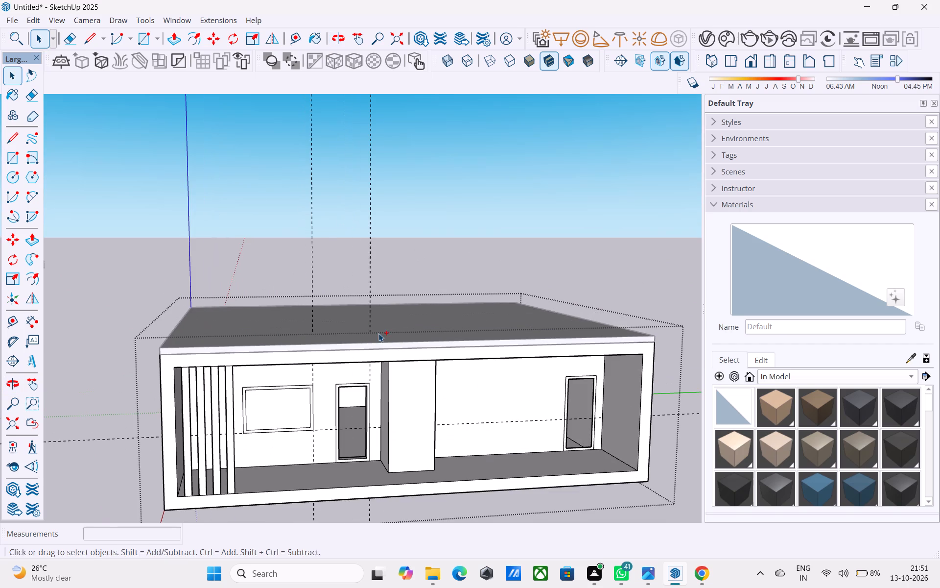
ctrl+scroll(378, 333, up, 4)
key(ctrl+z)
ctrl+scroll(370, 304, down, 6)
key(ctrl+z)
key(ctrl+z)
key(ctrl+z)
key(ctrl+z)
key(ctrl+z)
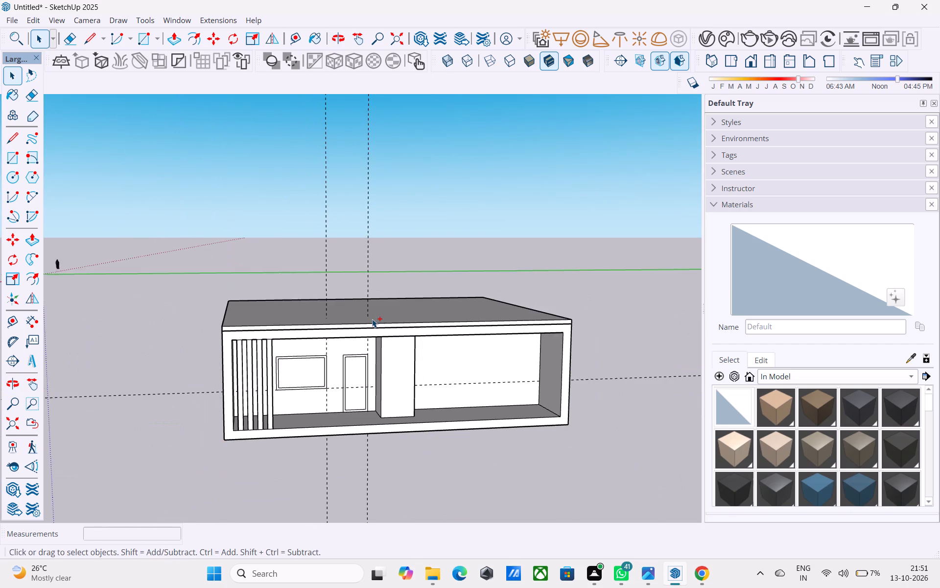
Undo most of the gap cuts between the slats of the screen.
key(ctrl+z)
key(ctrl+z)
key(ctrl+z)
key(ctrl+z)
key(ctrl+z)
key(ctrl+z)
key(ctrl+z)
key(ctrl+z)
key(ctrl+z)
key(ctrl+z)
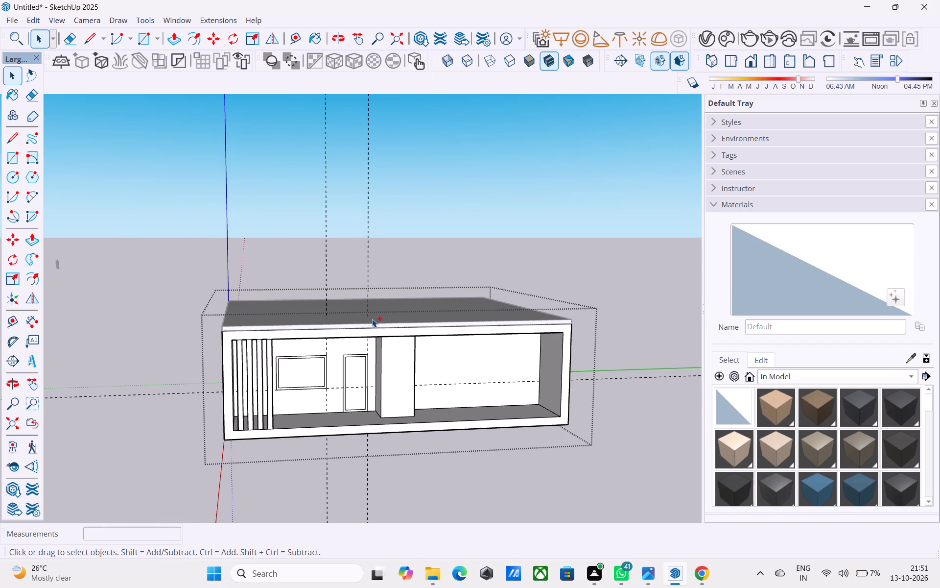
key(ctrl+z)
key(ctrl+z)
key(ctrl+z)
key(ctrl+z)
key(ctrl+z)
ctrl+scroll(355, 368, up, 4)
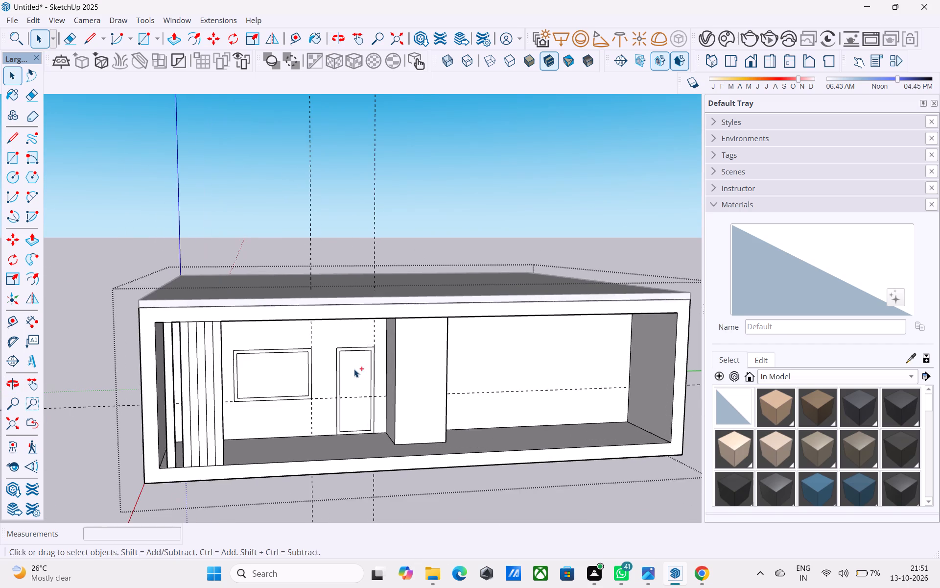
Redo the undone gap cuts between the slats of the screen.
ctrl+middle_drag(353, 369, 204, 340)
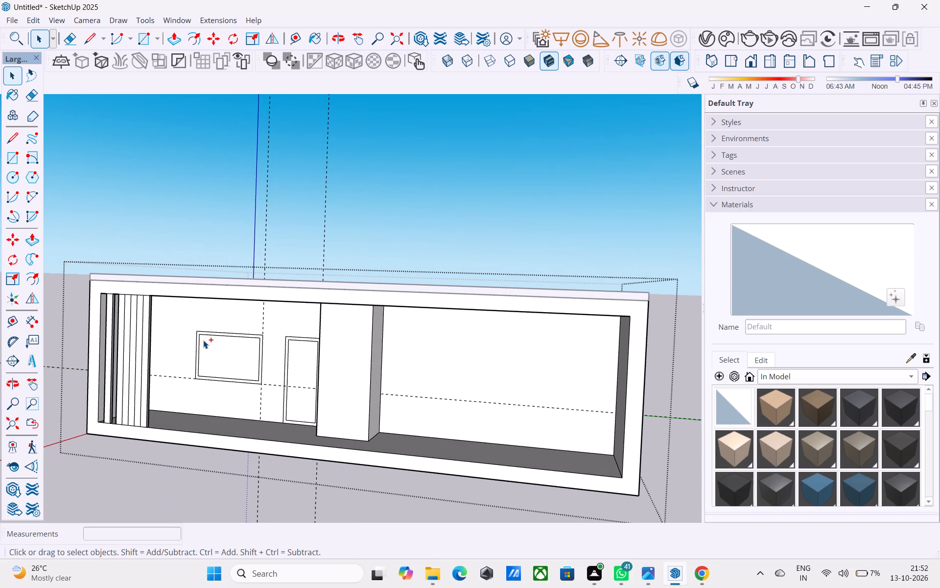
key(ctrl+y)
key(ctrl+y)
key(space)
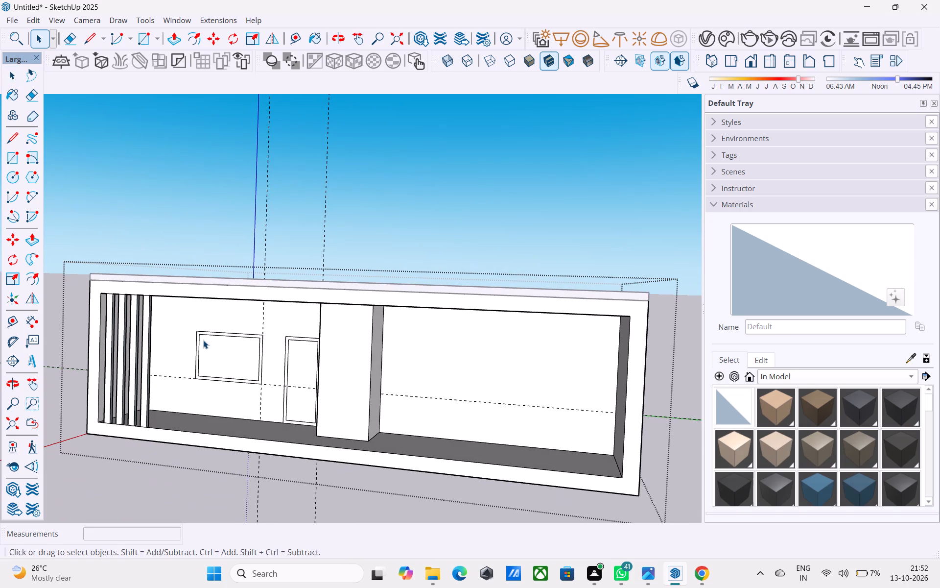
Save the model in the Downloads folder under the name I PRO 33F.
key(ctrl+s)
key(space)
scroll(208, 344, up, 1)
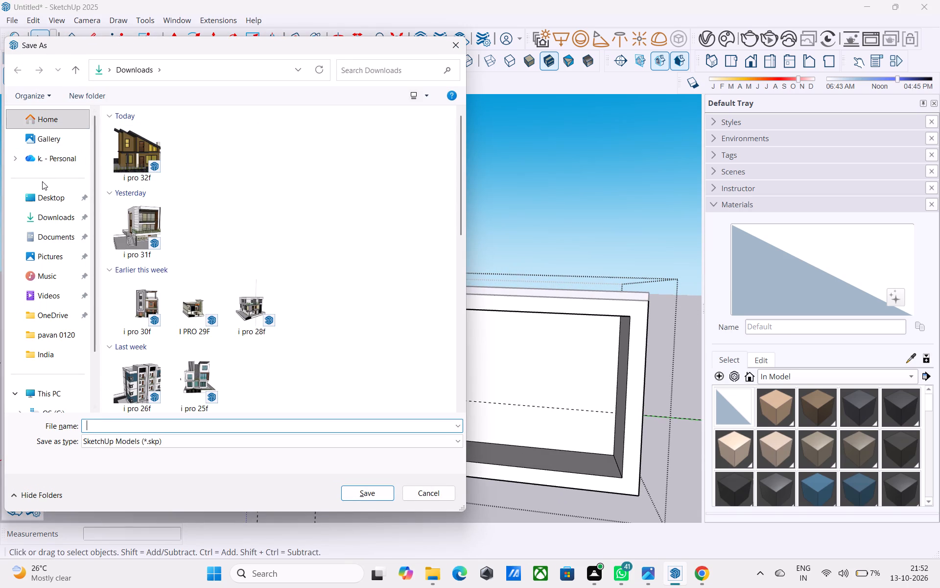
click(44, 209)
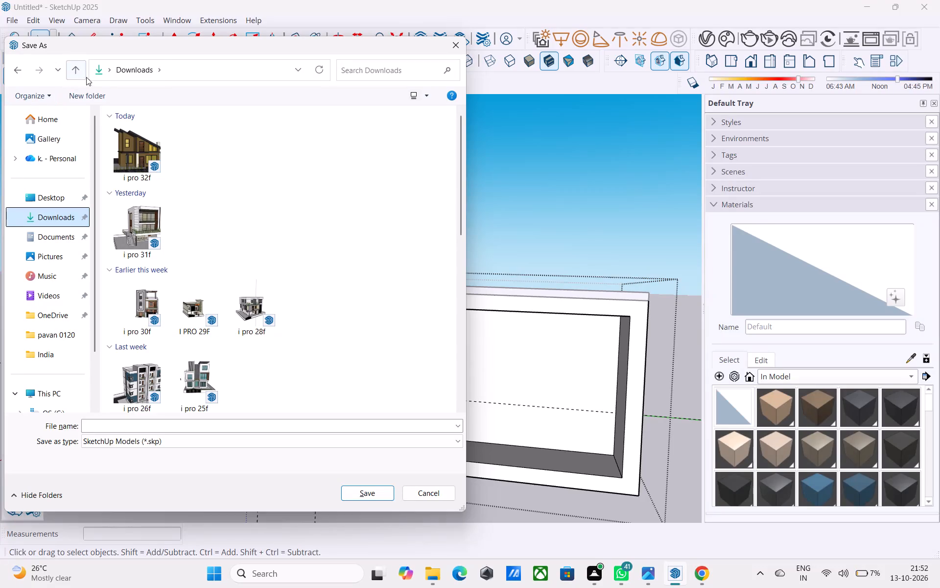
click(145, 425)
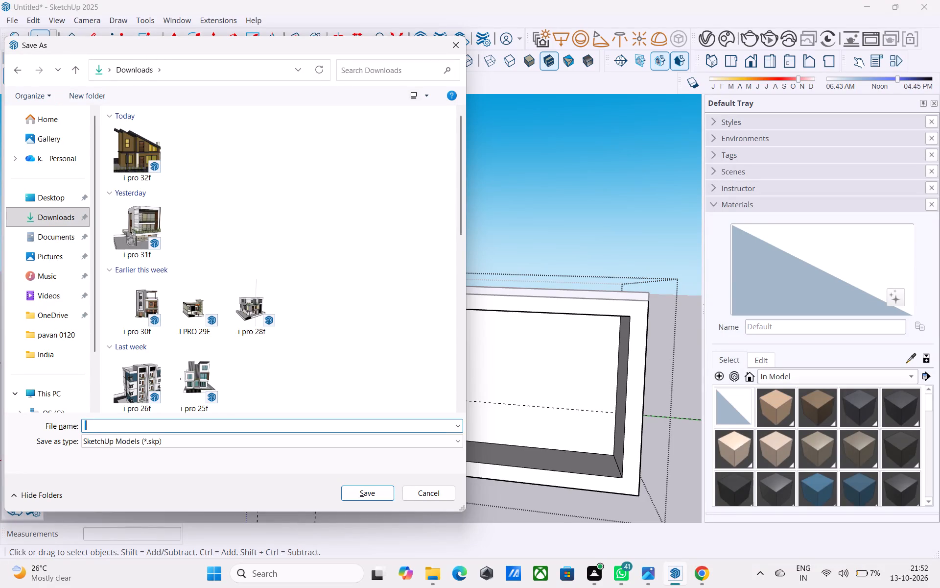
key(i)
key(space)
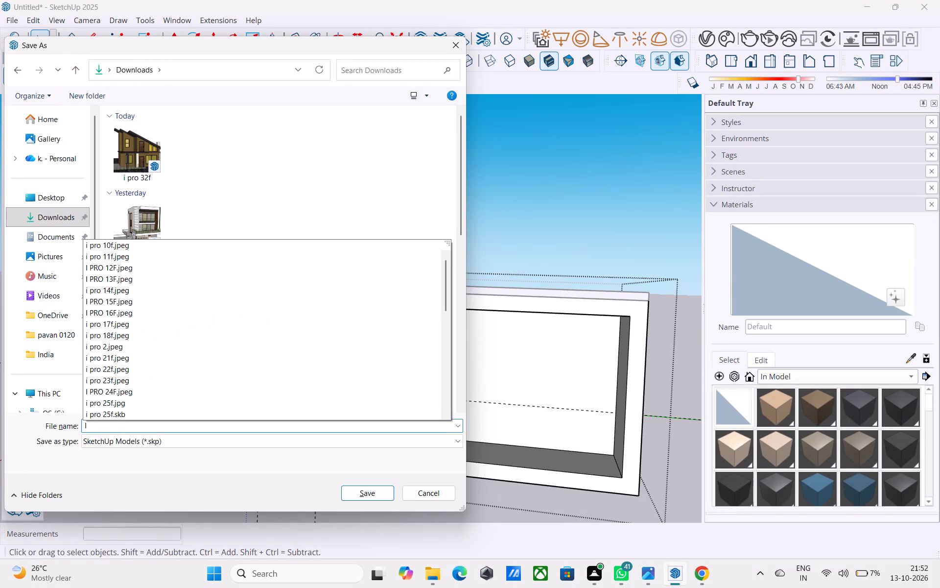
text(PRO)
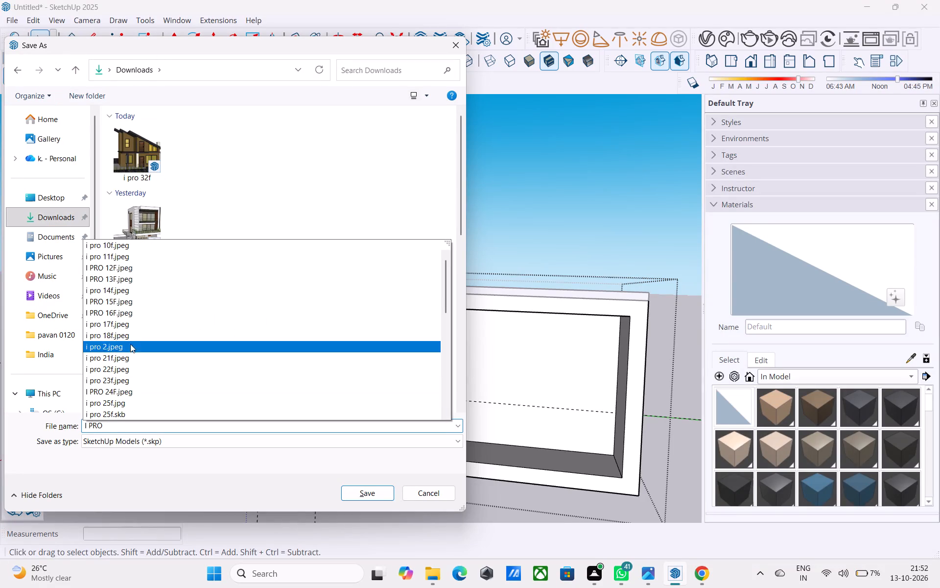
scroll(120, 194, up, 7)
scroll(131, 191, down, 2)
scroll(137, 201, up, 3)
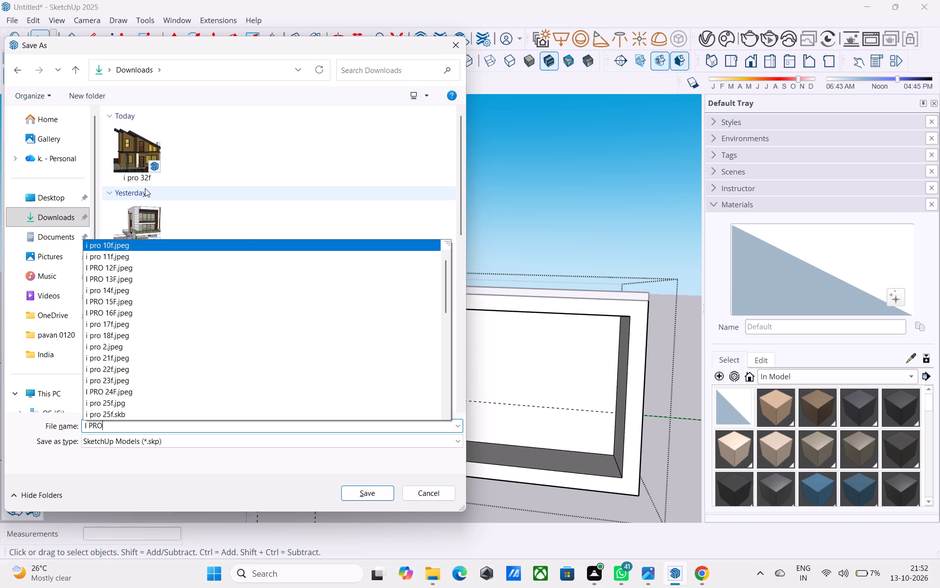
key(space)
key(3)
text(3F)
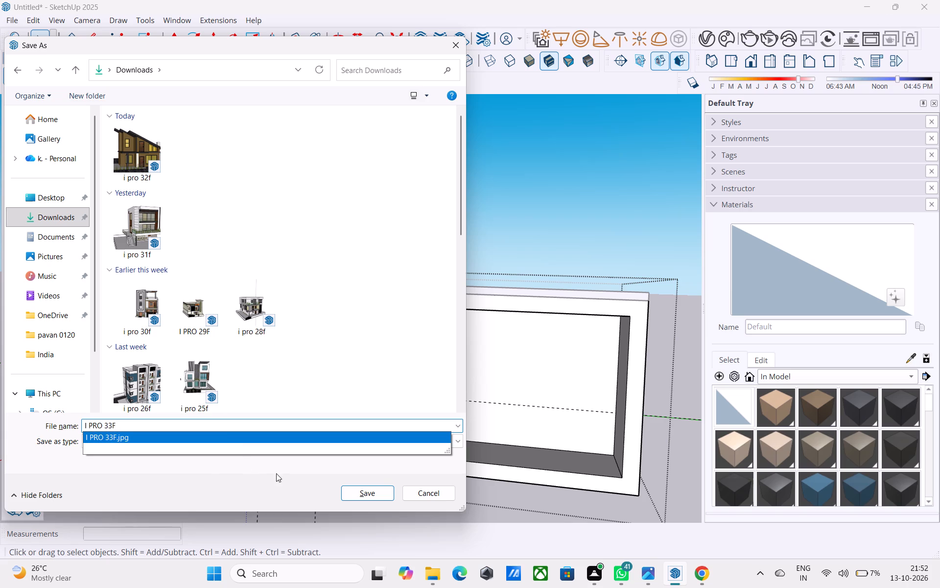
click(347, 493)
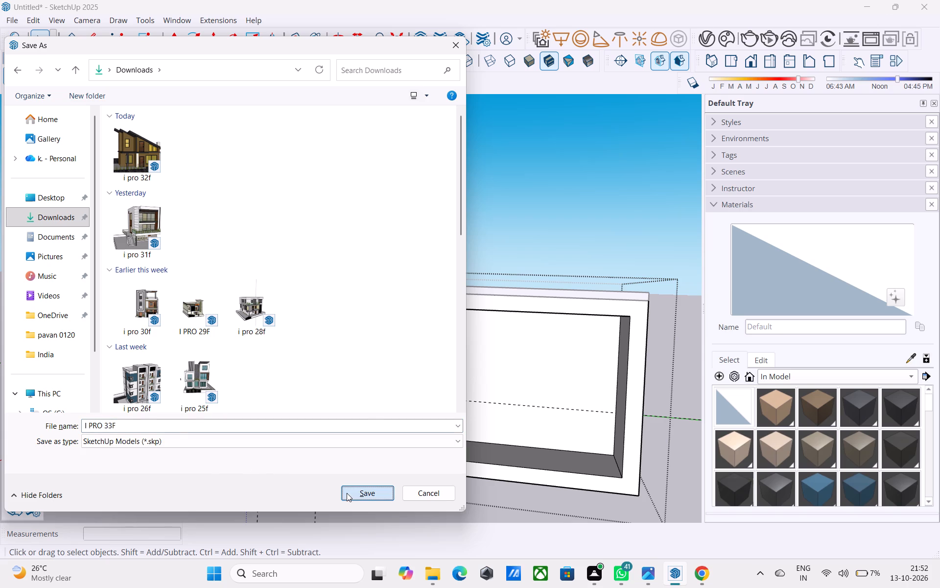
Push the inner door panel in the slatted-screen bay 6" into the back wall.
scroll(226, 354, down, 3)
middle_drag(226, 354, 335, 357)
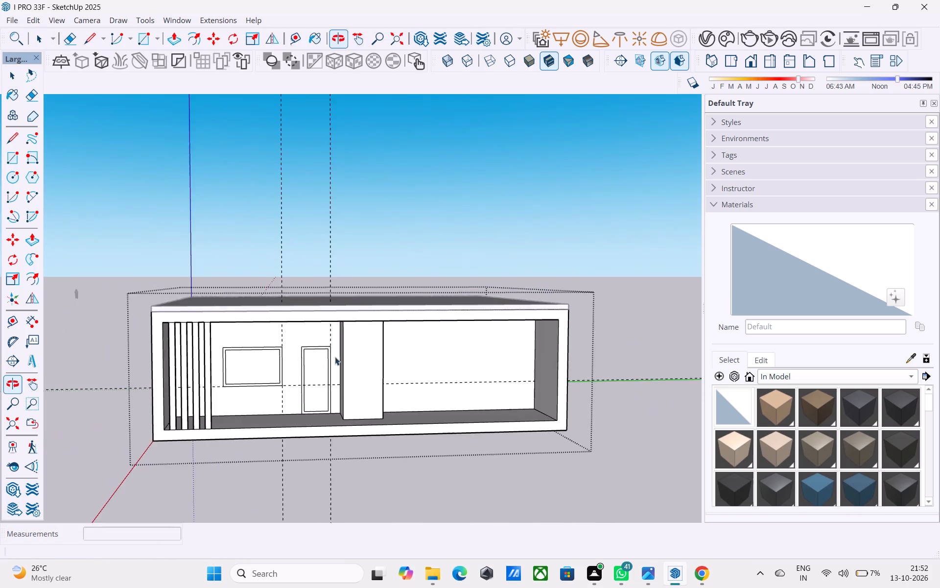
scroll(325, 360, up, 9)
click(305, 369)
scroll(305, 369, up, 5)
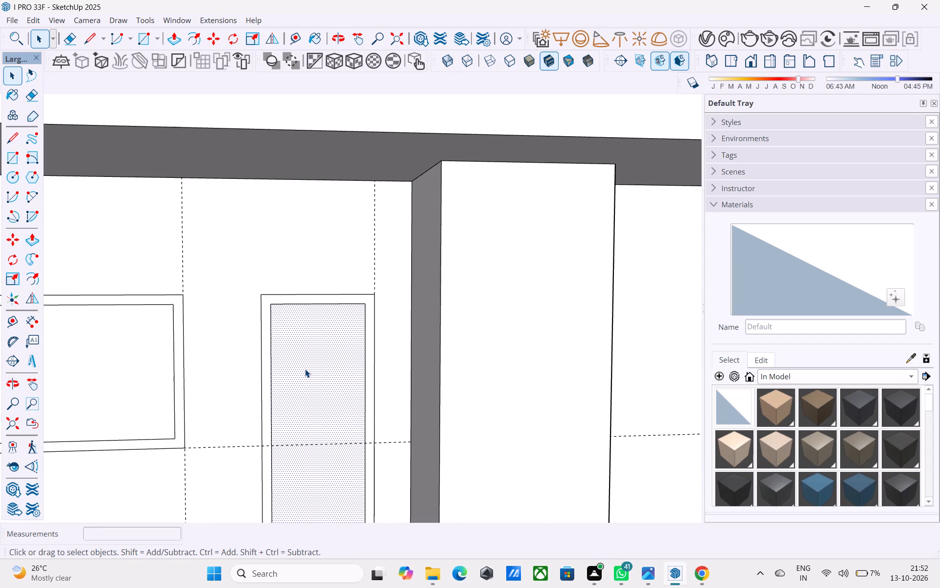
key(p)
click(305, 369)
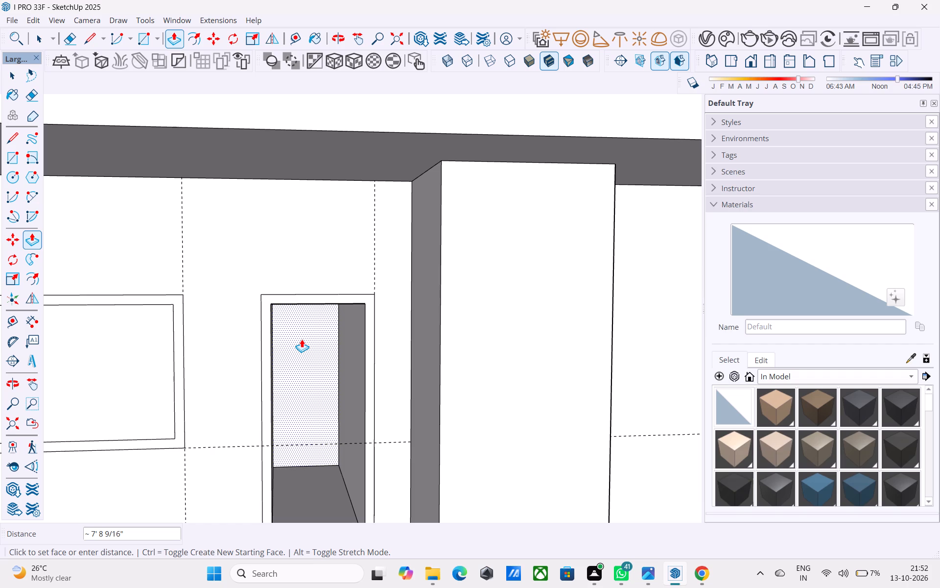
key(6)
key(shift+quotedbl)
key(Return)
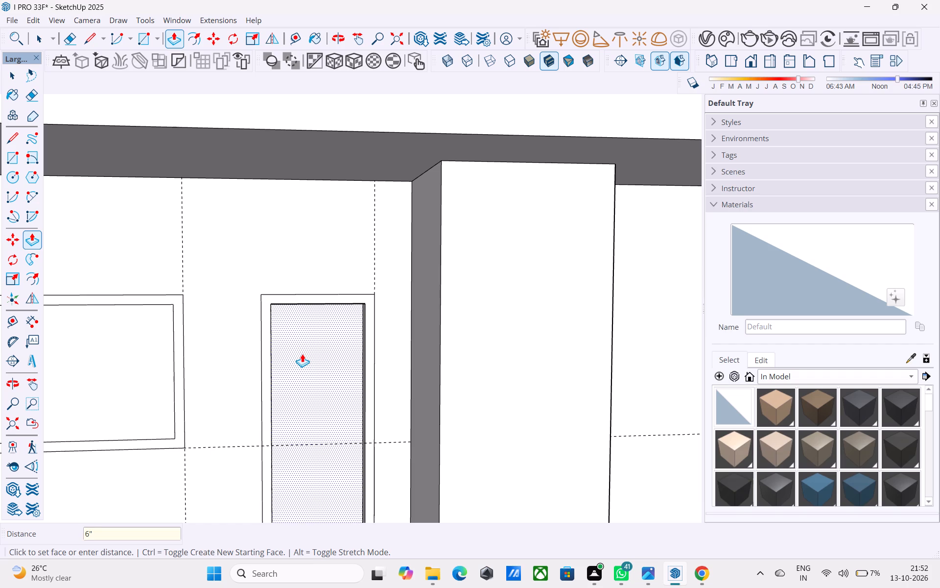
Push the same door panel further in and repeat that push on the neighbouring window pane.
click(302, 354)
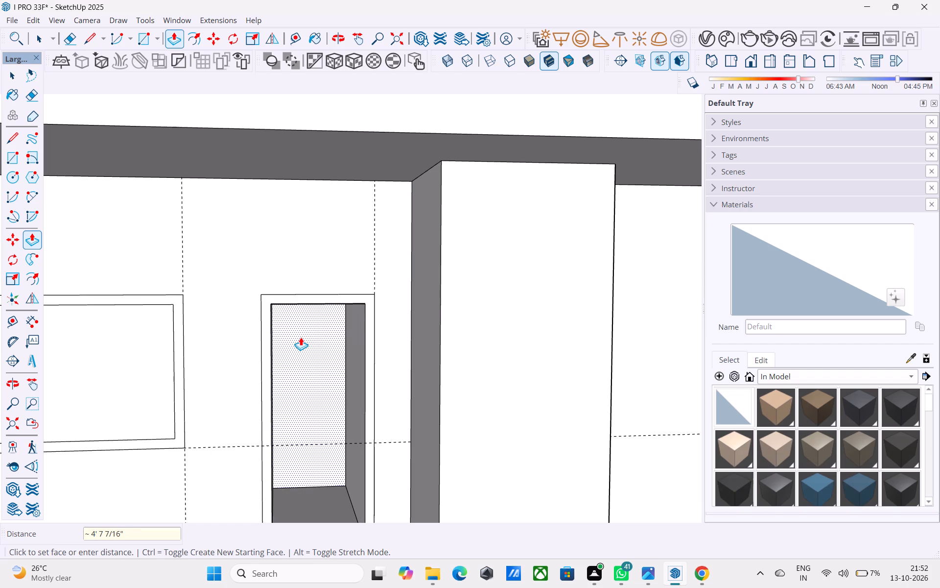
click(301, 337)
double_click(141, 375)
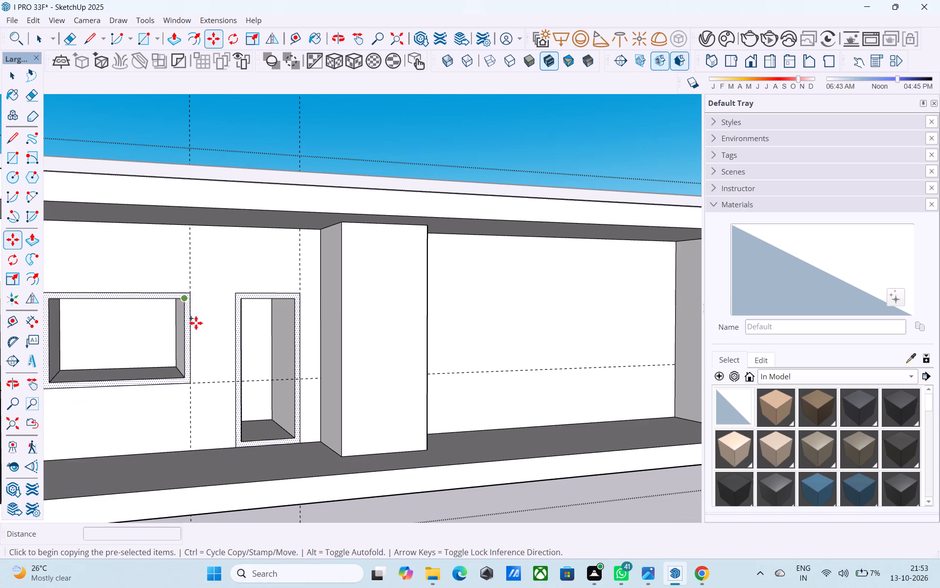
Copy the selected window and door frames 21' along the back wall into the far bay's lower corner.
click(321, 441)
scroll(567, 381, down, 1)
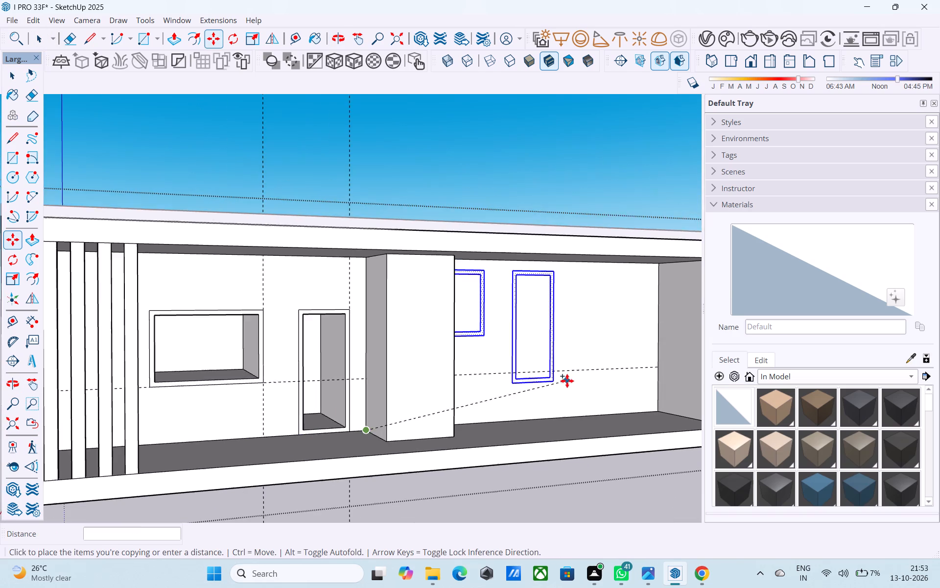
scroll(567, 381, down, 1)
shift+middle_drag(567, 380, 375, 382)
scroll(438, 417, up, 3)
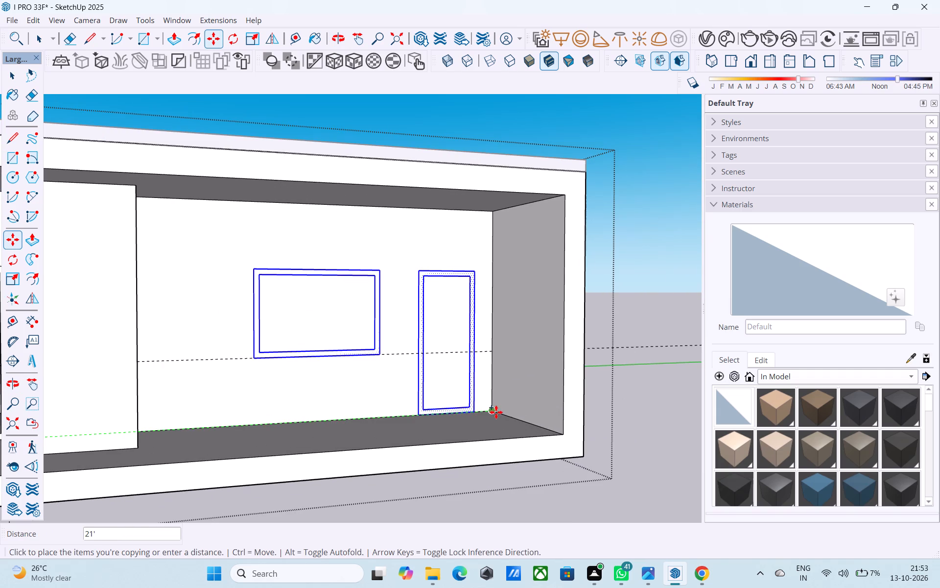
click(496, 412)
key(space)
Look around the far bay's interior, then return to an exterior view to examine the copied window and door frames.
middle_drag(475, 396, 392, 441)
scroll(382, 414, up, 18)
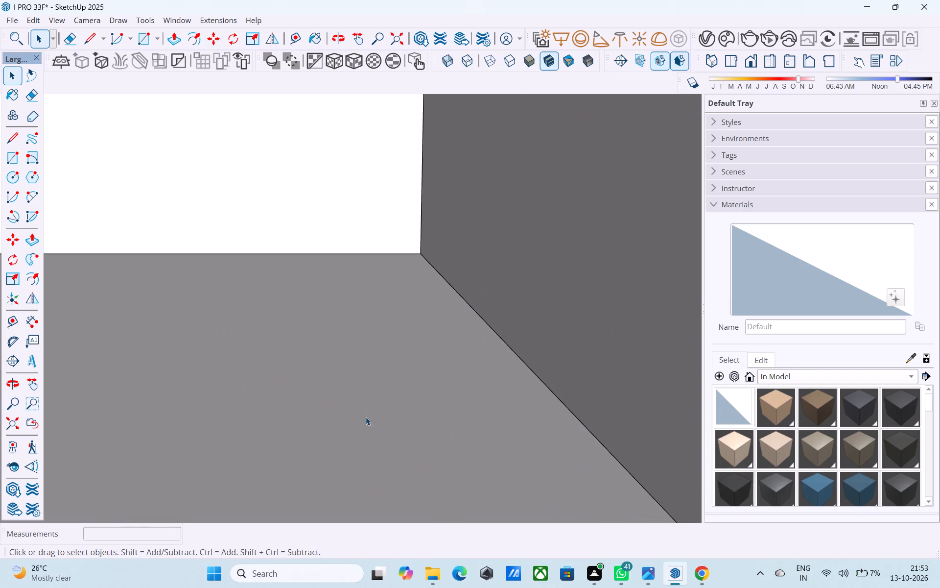
shift+middle_drag(304, 391, 303, 483)
scroll(298, 354, up, 4)
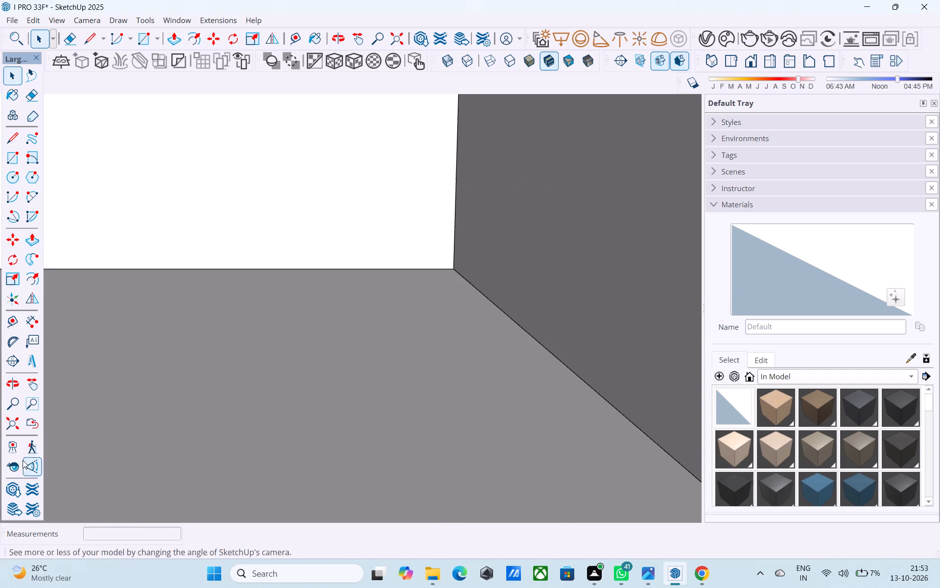
click(16, 465)
drag(222, 426, 939, 343)
drag(261, 349, 900, 352)
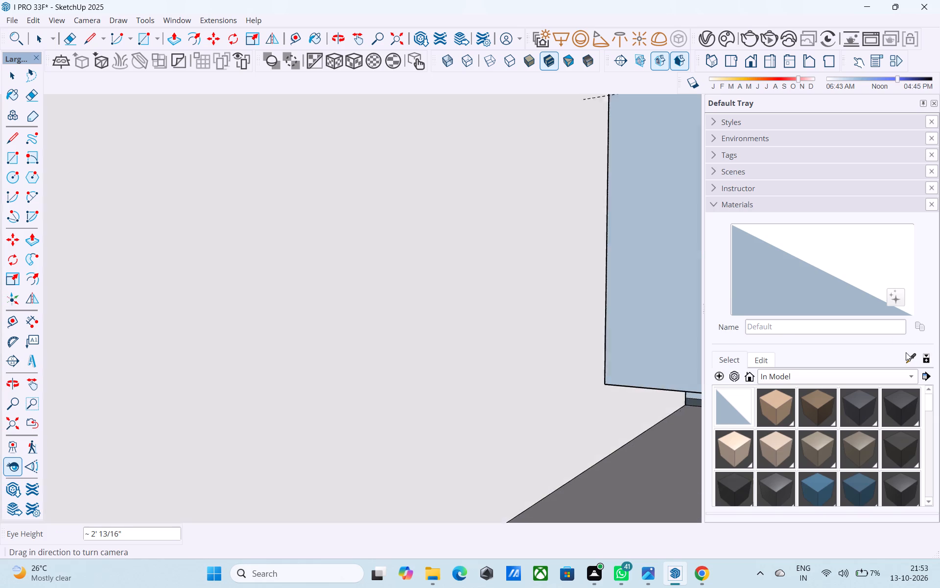
drag(461, 352, 661, 332)
scroll(649, 331, up, 18)
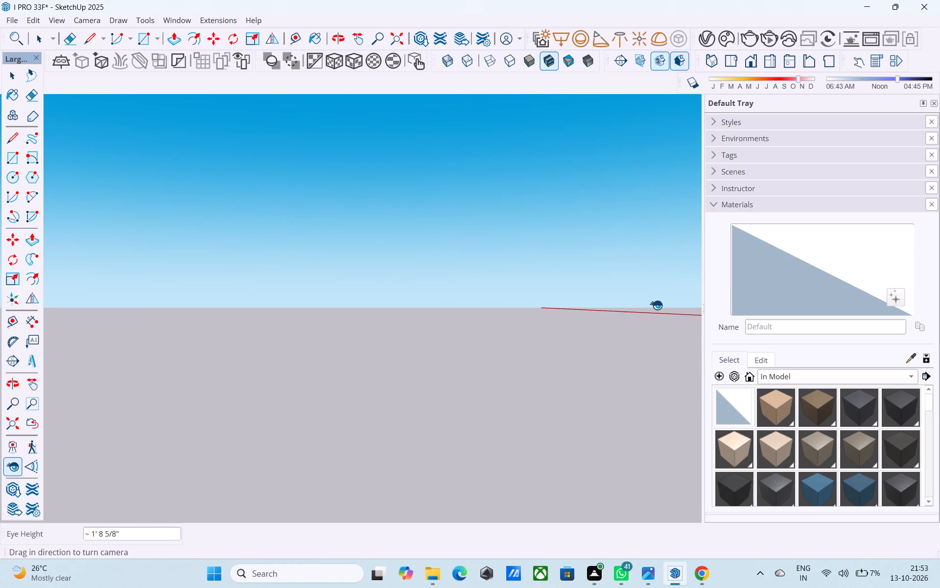
scroll(656, 305, up, 3)
drag(510, 327, 939, 373)
drag(299, 296, 939, 312)
drag(147, 309, 557, 293)
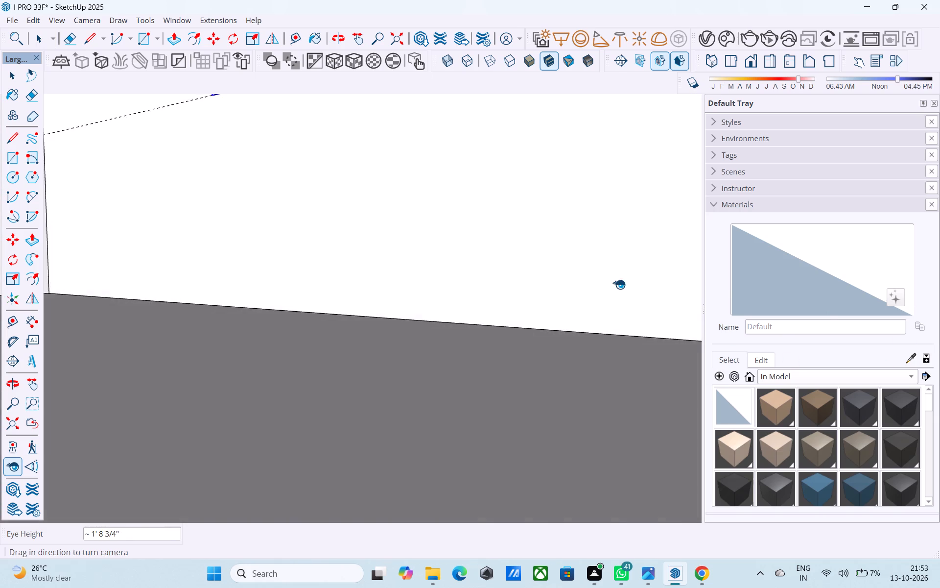
scroll(620, 284, down, 20)
scroll(620, 284, down, 8)
middle_drag(493, 360, 647, 373)
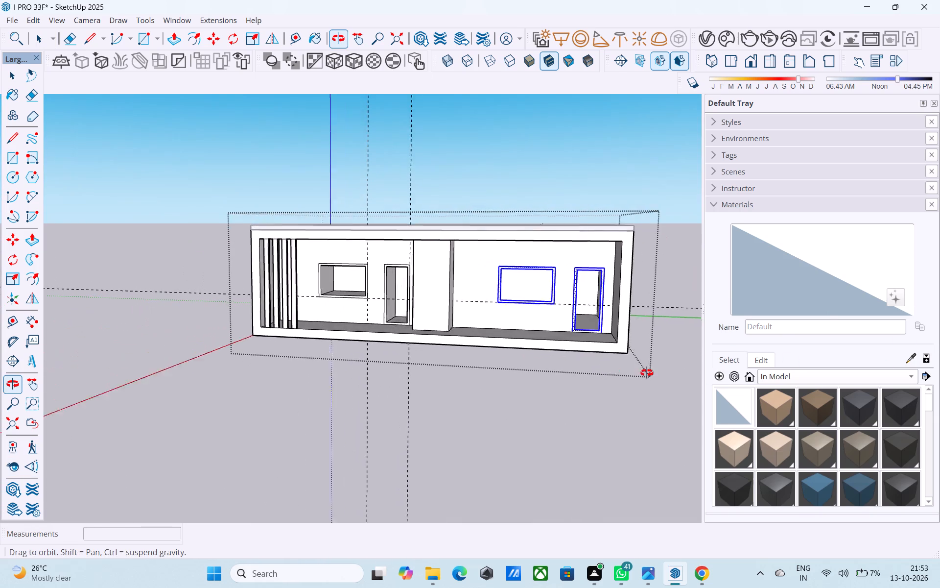
middle_drag(647, 373, 647, 373)
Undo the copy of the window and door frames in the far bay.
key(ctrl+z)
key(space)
Place a vertical guide on the far bay's back wall, 1' from its end corner.
scroll(511, 327, up, 5)
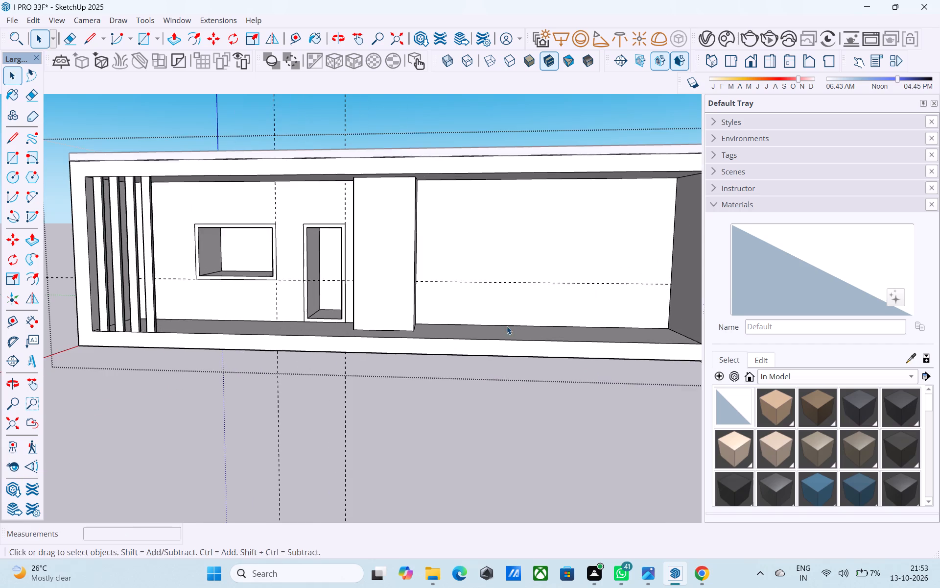
shift+middle_drag(503, 327, 410, 351)
key(t)
scroll(560, 316, up, 5)
click(583, 292)
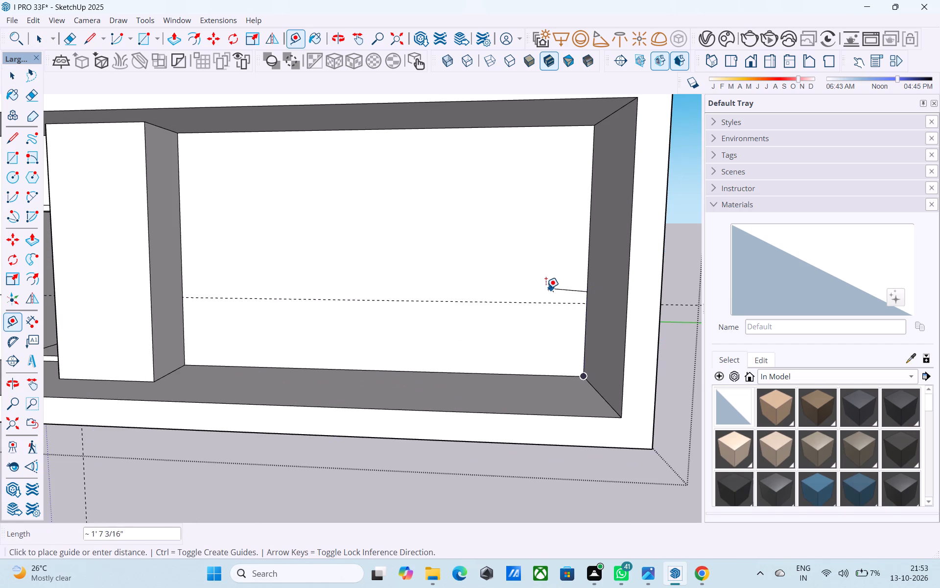
key(t)
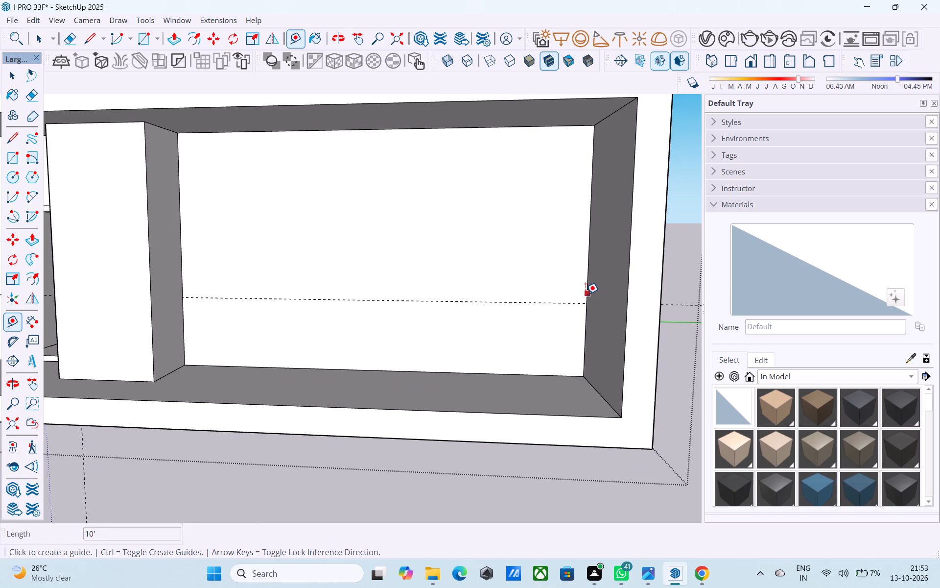
click(586, 294)
text(1')
key(Return)
scroll(534, 308, down, 6)
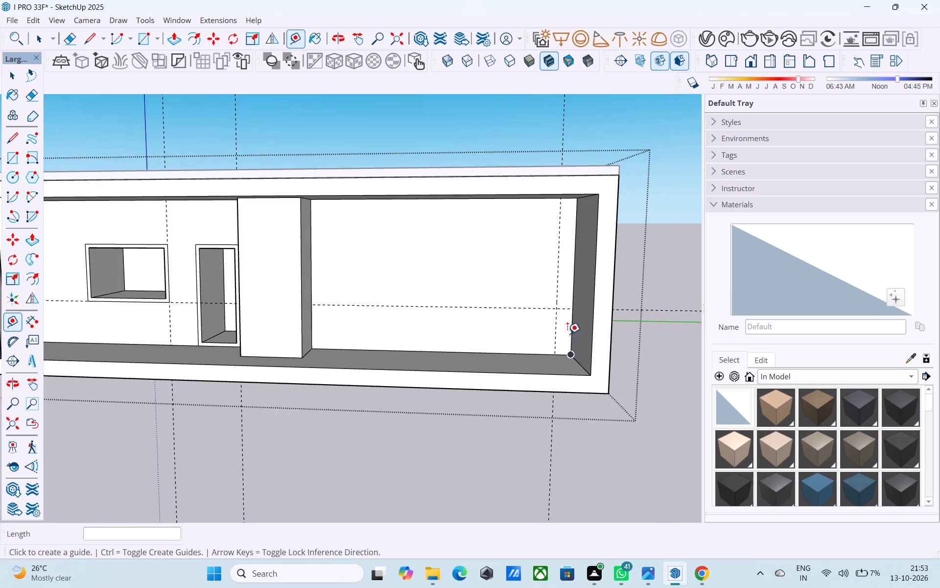
Draw a door rectangle 3' wide and 7' high from the guide's base on the far bay's back wall.
scroll(567, 334, down, 1)
middle_drag(611, 324, 646, 324)
scroll(615, 340, up, 2)
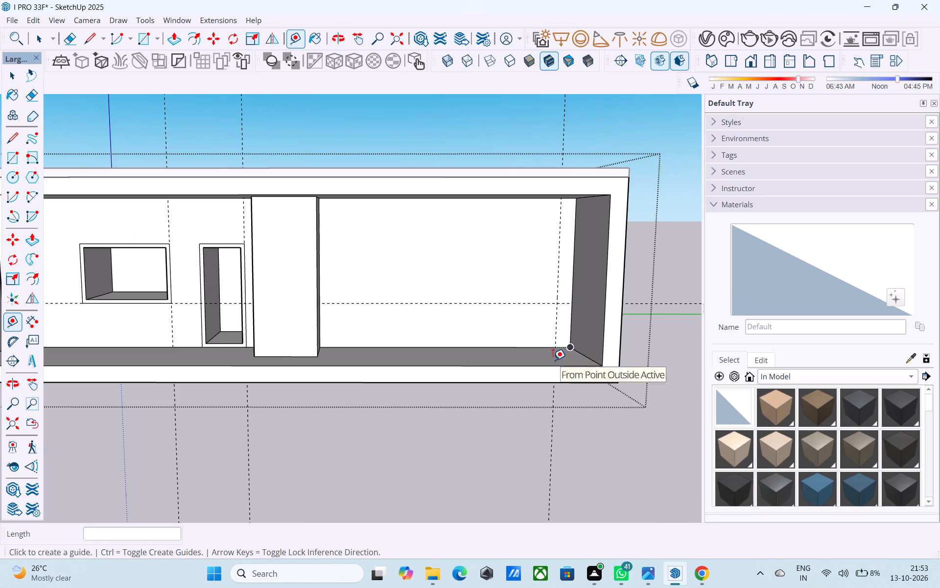
key(r)
scroll(550, 360, up, 4)
click(555, 340)
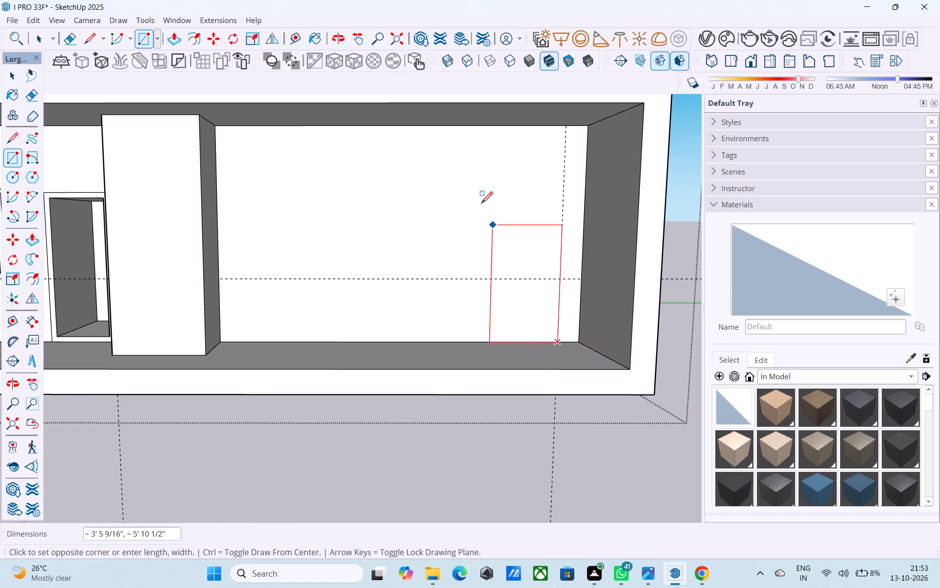
scroll(481, 204, down, 4)
text(7',3')
key(Return)
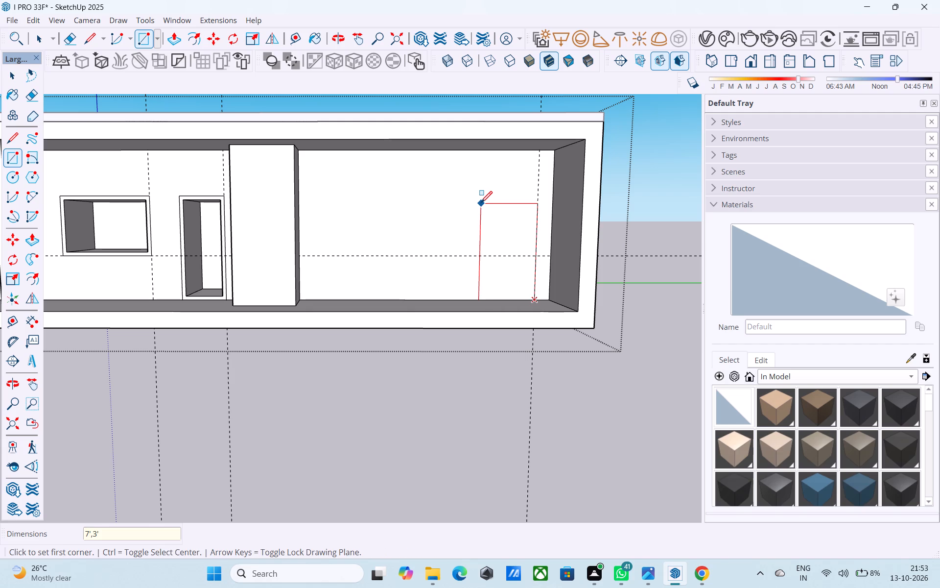
text(3',7')
key(Return)
key(space)
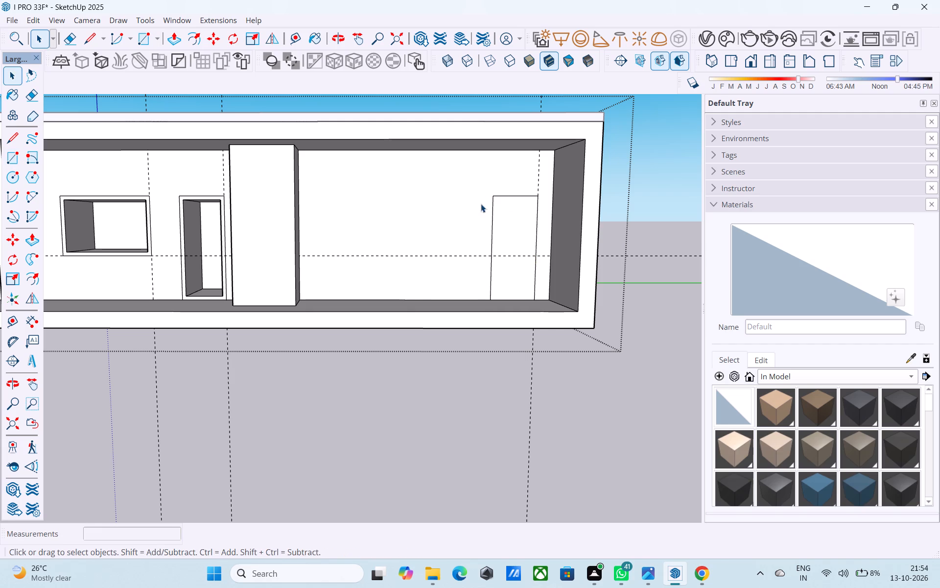
Offset the far bay's door rectangle 3" inward to outline its frame.
click(534, 221)
key(f)
click(534, 221)
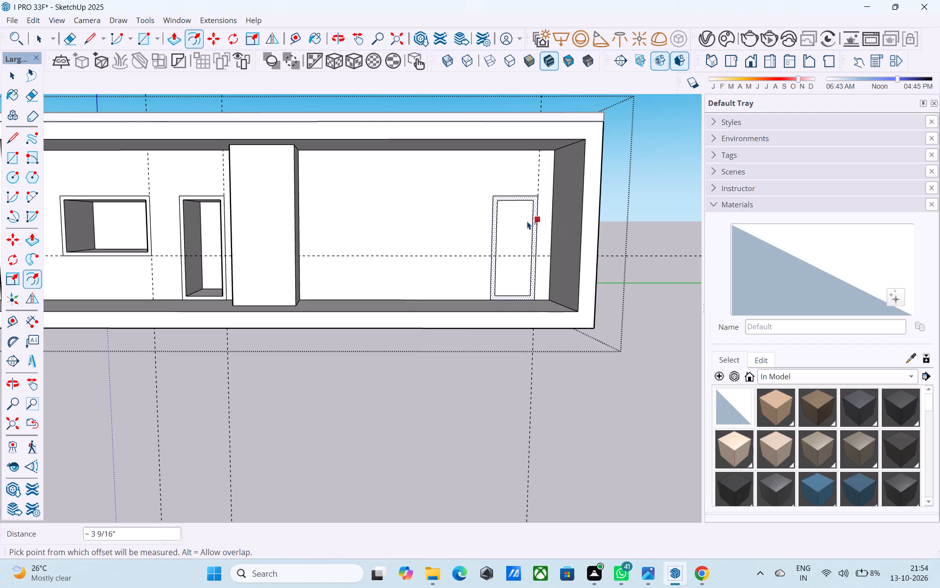
text(3")
key(Return)
scroll(527, 221, down, 2)
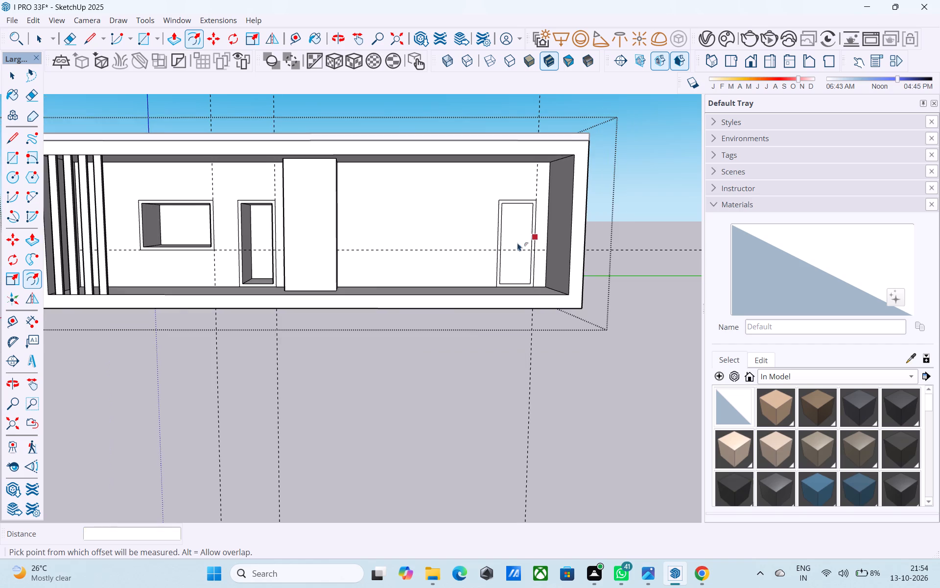
middle_drag(515, 248, 507, 269)
scroll(494, 276, up, 4)
scroll(494, 276, down, 3)
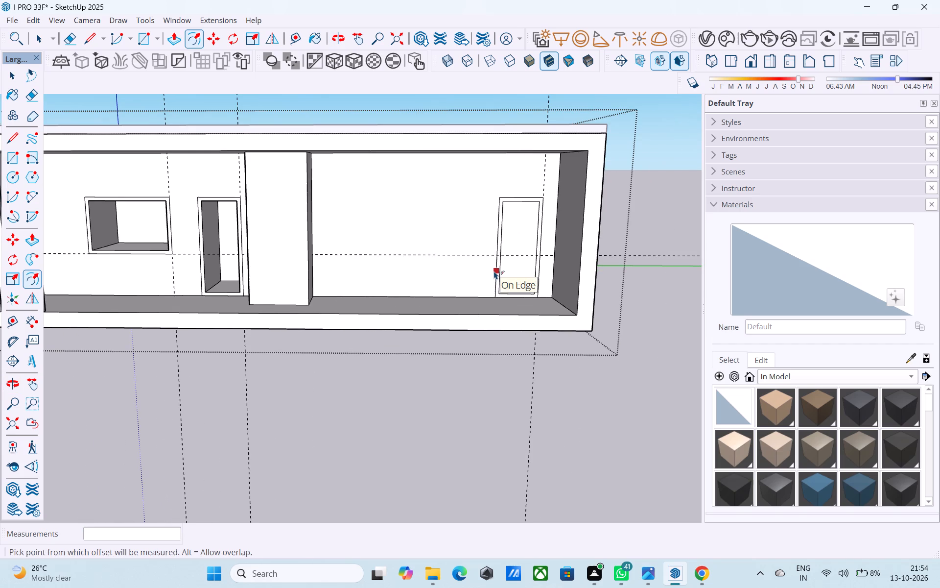
Place a vertical guide 2' from the far bay's door frame, on the side toward the pillar.
key(r)
key(t)
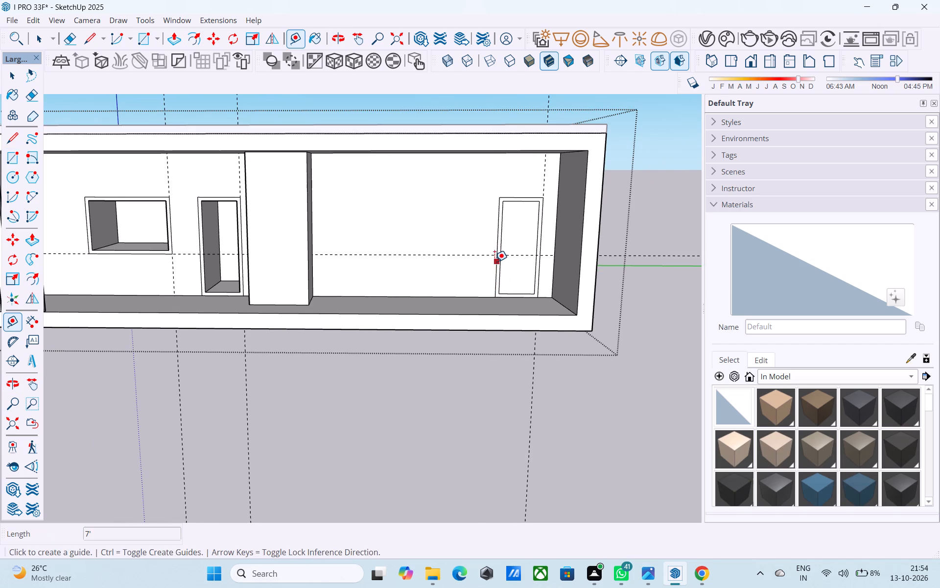
click(494, 262)
text(2')
key(Return)
Draw a window rectangle 6' wide and 4' high on the far bay's back wall, starting where the new guide crosses the horizontal guide.
key(r)
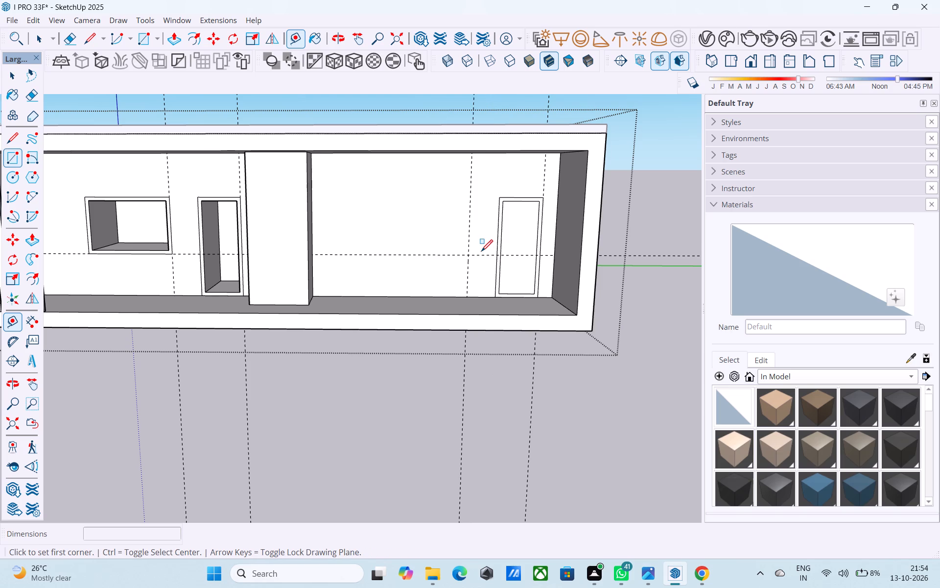
click(470, 251)
scroll(469, 251, up, 4)
key(r)
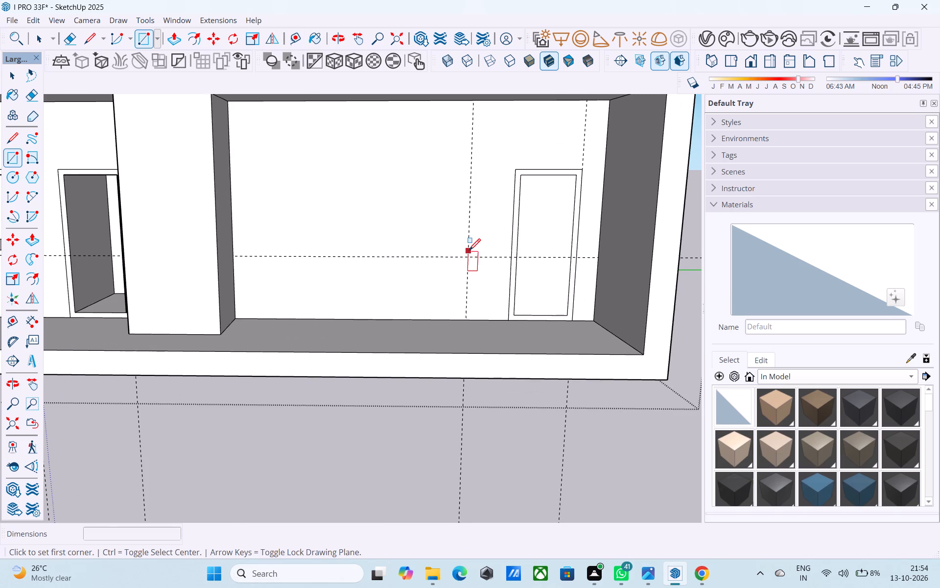
click(466, 257)
text(6',4')
key(Return)
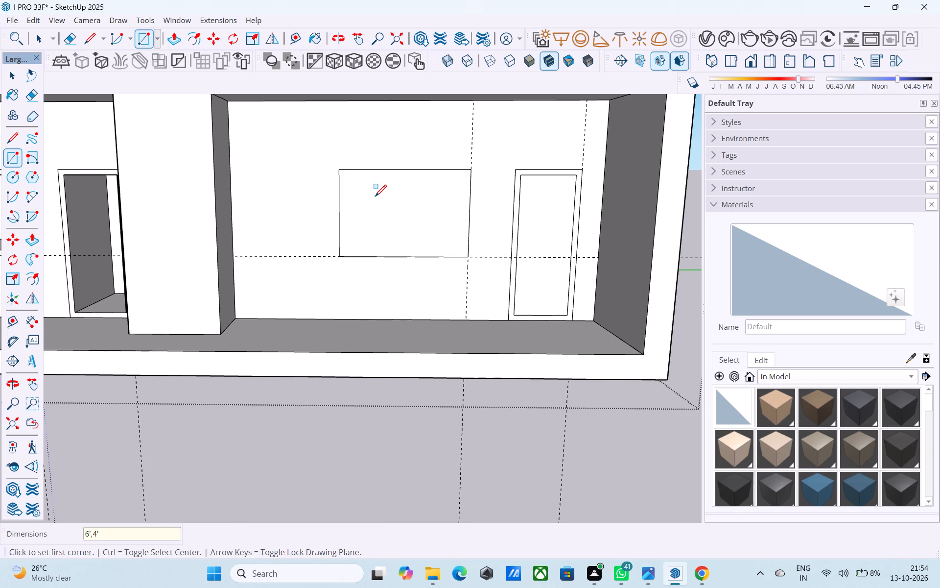
Offset the far bay's window rectangle 3" inward to outline its frame.
key(space)
click(375, 197)
key(f)
click(375, 197)
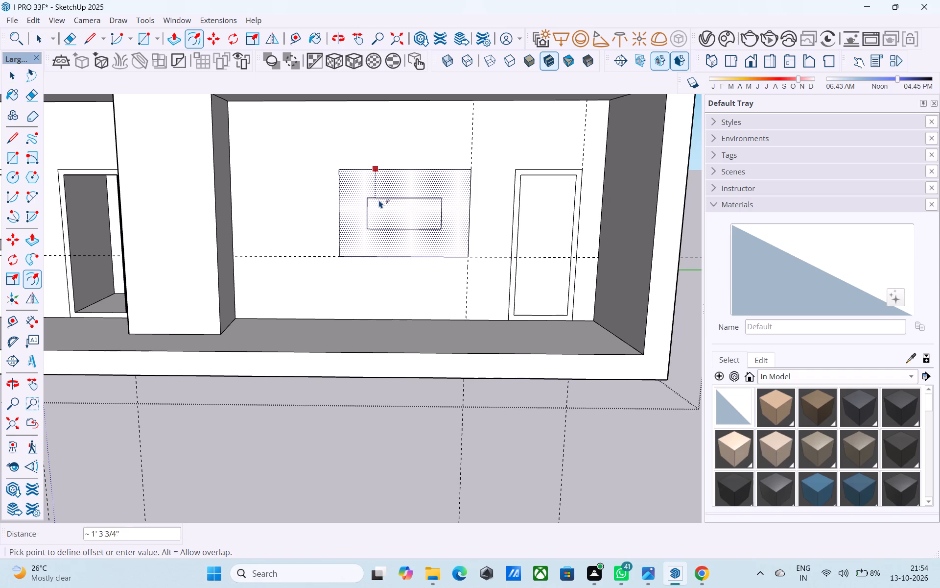
text(3")
key(Return)
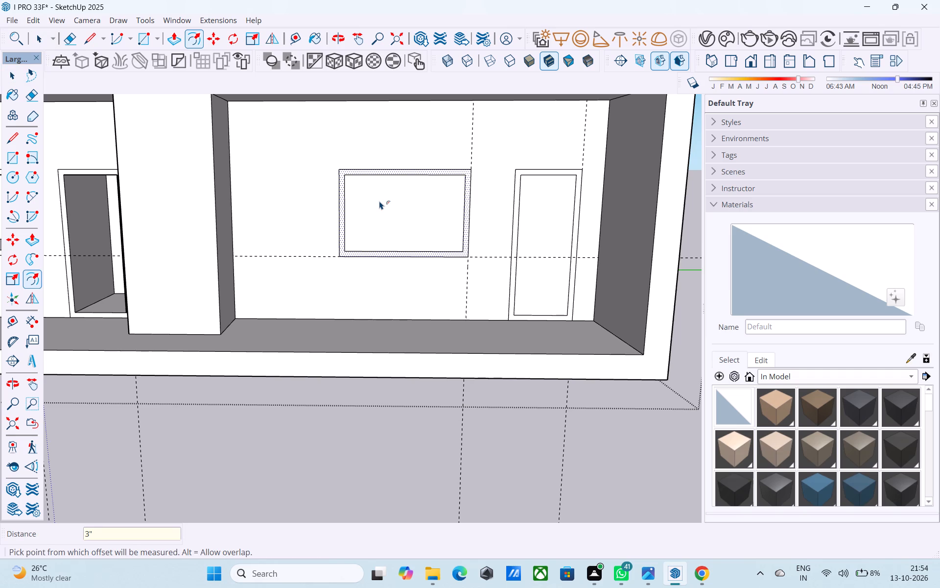
key(space)
Draw a vertical centre line between the midpoints of the far bay window's inner frame edges.
scroll(389, 198, down, 4)
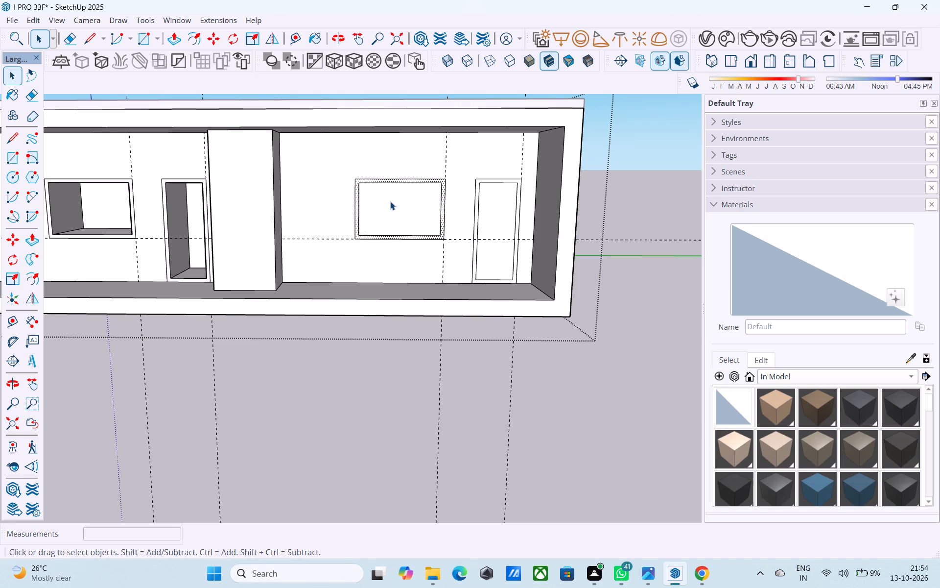
middle_drag(391, 216, 404, 216)
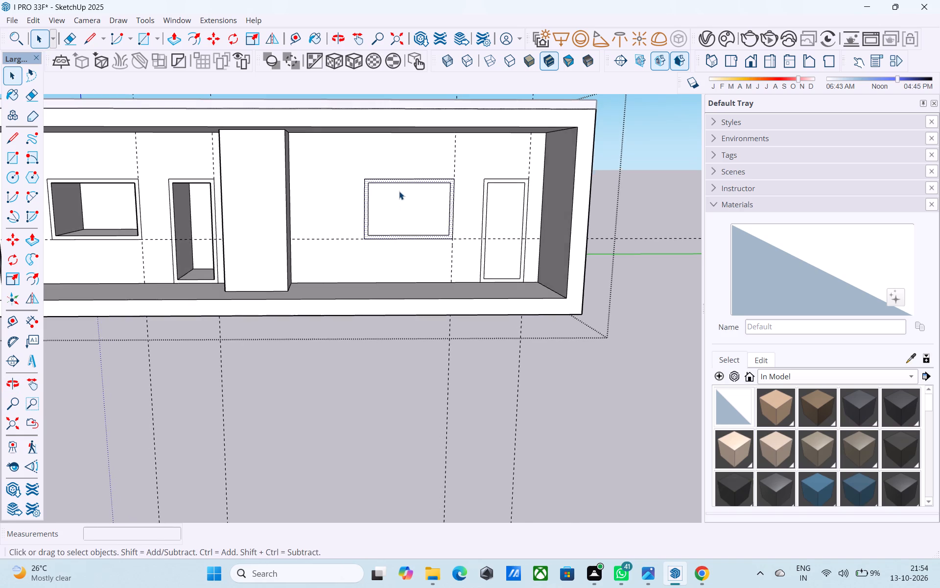
scroll(399, 191, up, 4)
key(l)
scroll(409, 187, up, 4)
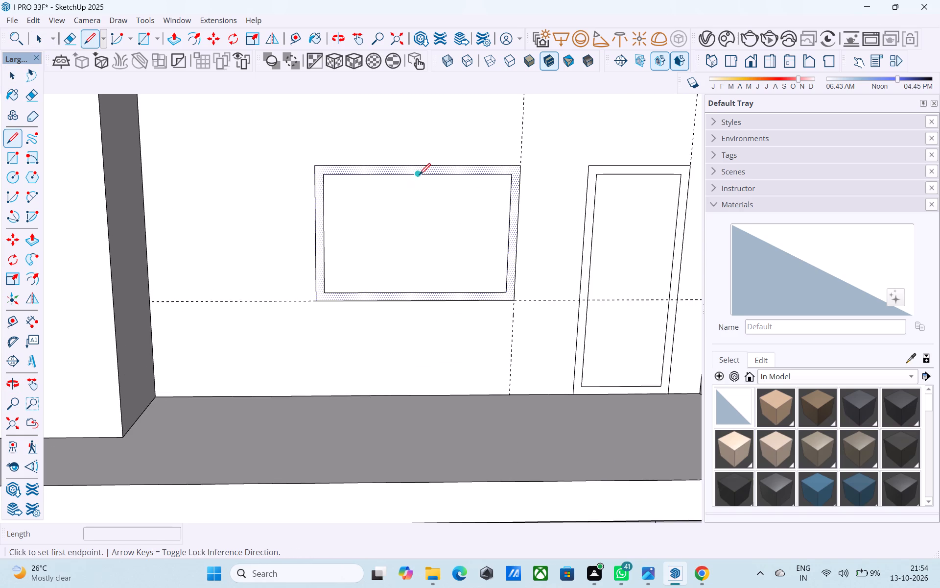
click(422, 174)
click(417, 294)
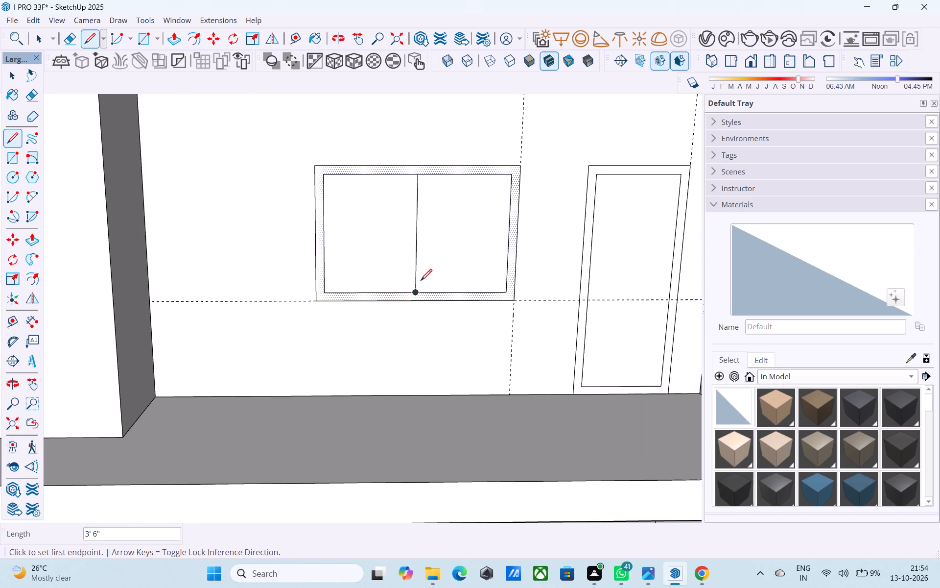
Copy the far bay window's centre line 1.5" to one side, then copy that line 3" back across the centre to outline a mullion.
scroll(421, 282, up, 4)
key(space)
click(413, 272)
key(m)
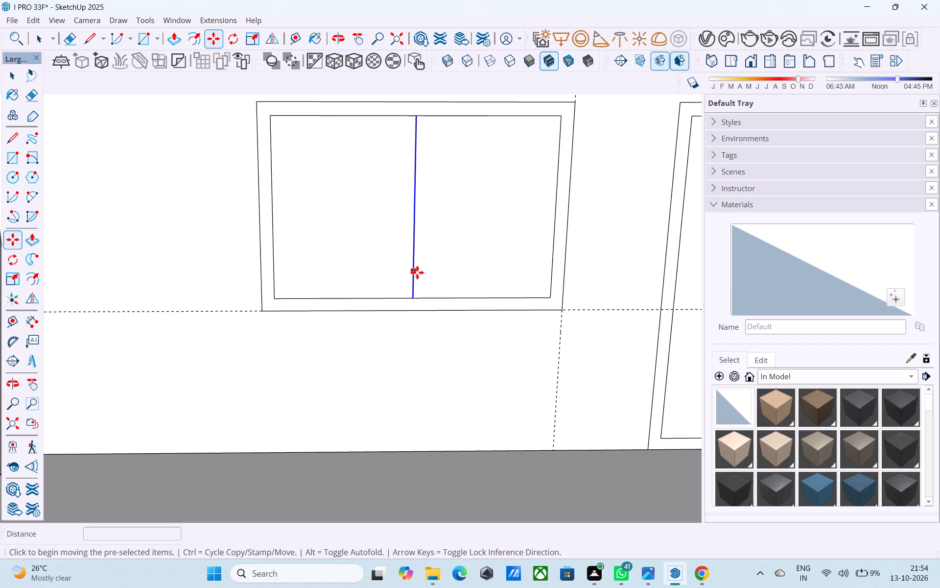
click(417, 119)
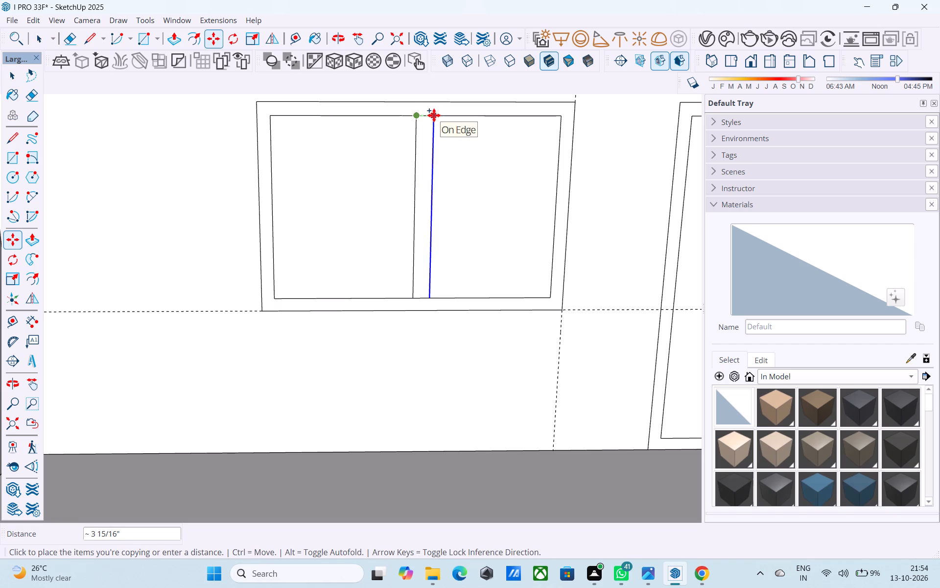
text(1.5")
key(Return)
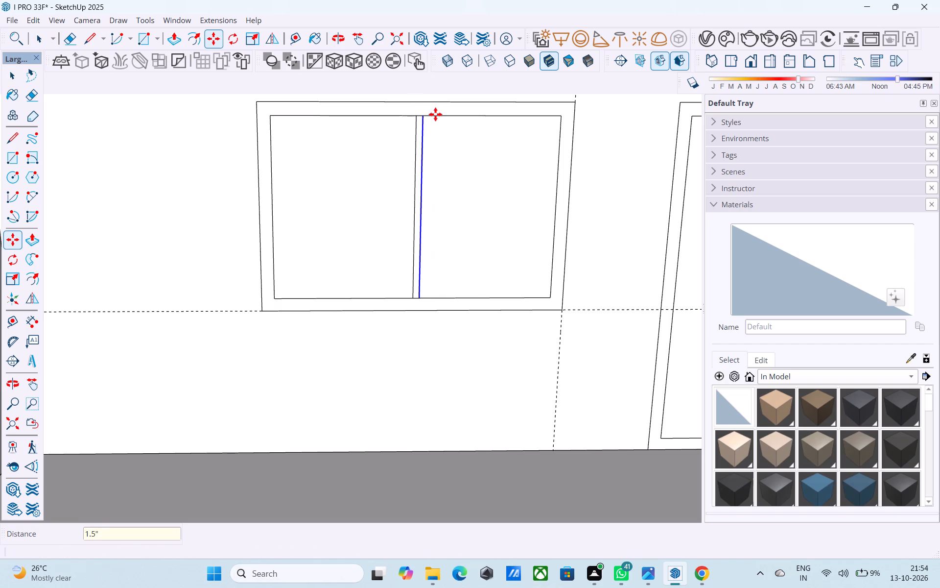
scroll(435, 114, up, 3)
click(417, 119)
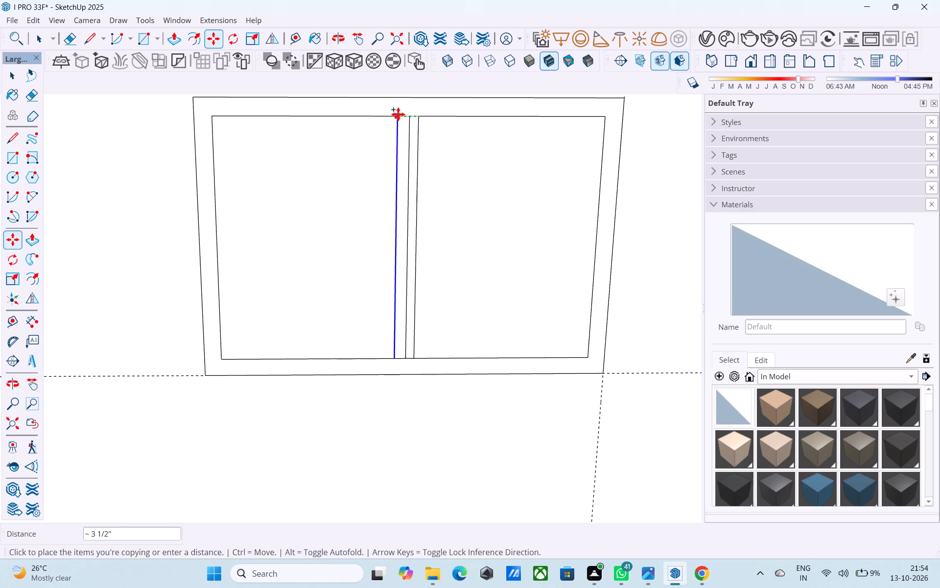
text(3")
key(Return)
Erase the far bay window's centre line and the short edges closing the mullion ends, so it joins the frame.
key(space)
key(e)
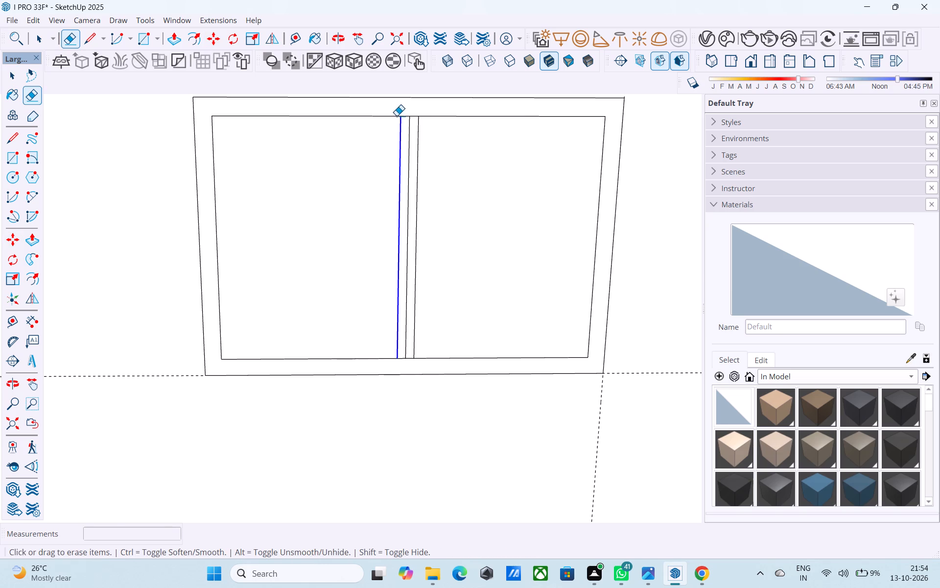
scroll(407, 133, up, 4)
click(407, 134)
click(413, 123)
click(413, 111)
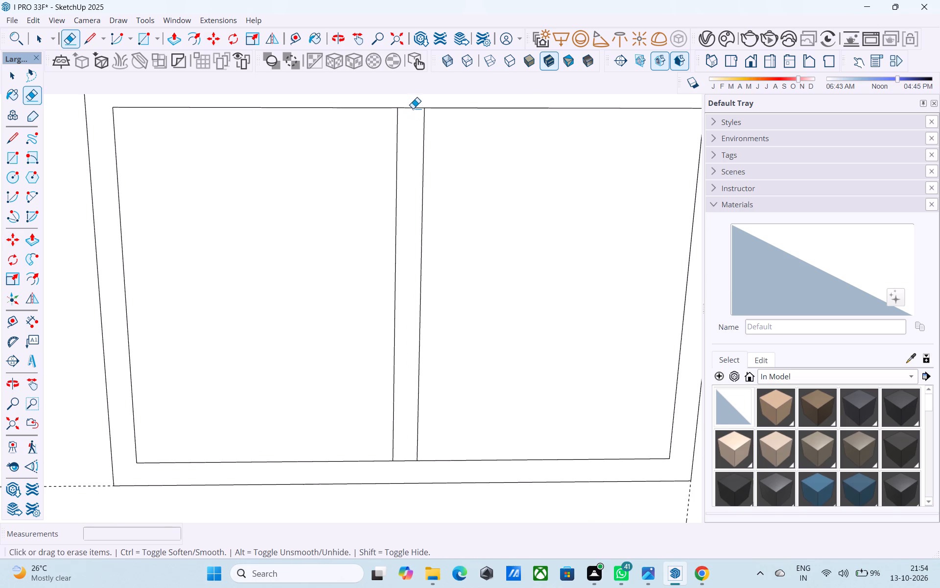
drag(411, 460, 410, 467)
scroll(440, 421, down, 3)
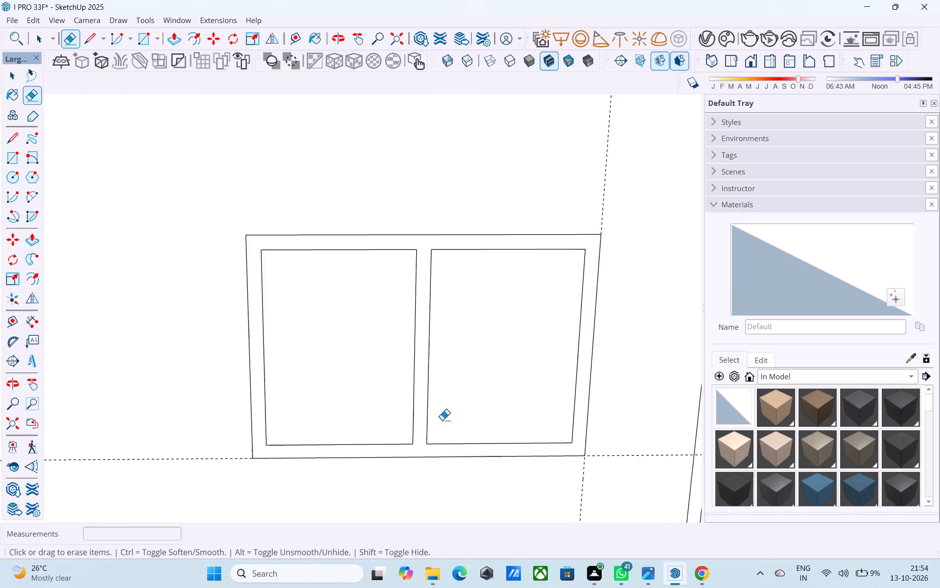
Draw a vertical centre line across the other bay's window opening, from the inner frame's top midpoint to its bottom midpoint.
scroll(442, 420, down, 17)
scroll(516, 397, up, 1)
scroll(516, 396, down, 1)
scroll(45, 399, up, 2)
scroll(110, 376, up, 3)
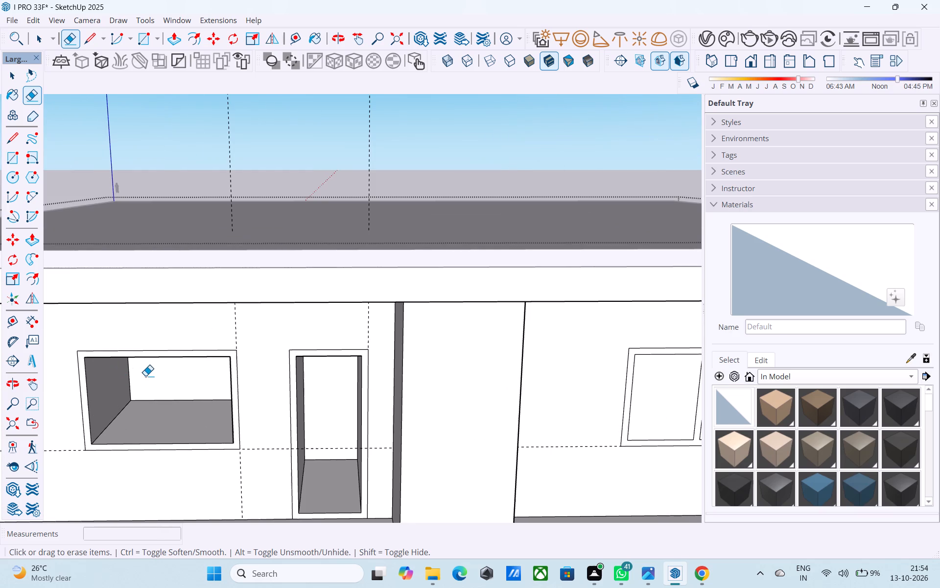
key(l)
scroll(161, 368, up, 6)
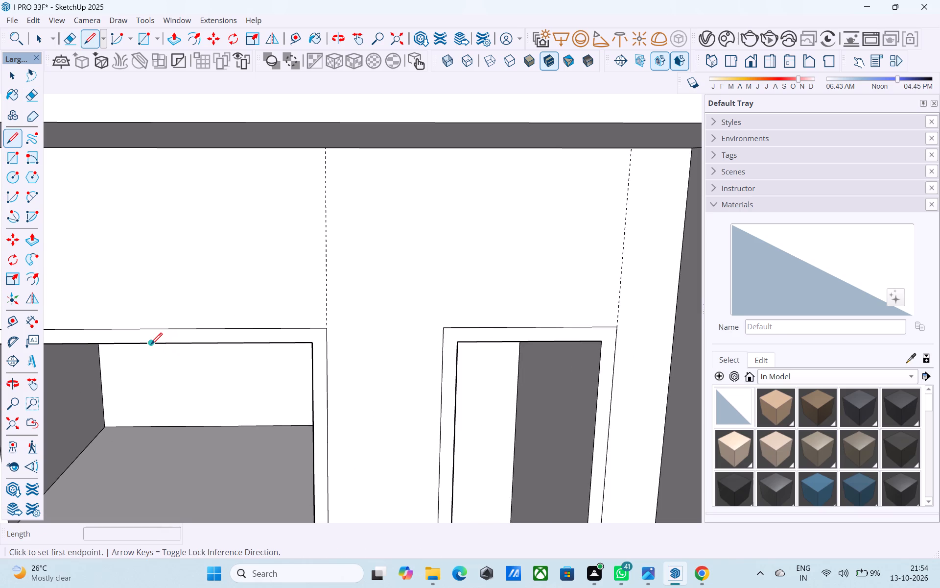
click(151, 345)
scroll(149, 346, down, 5)
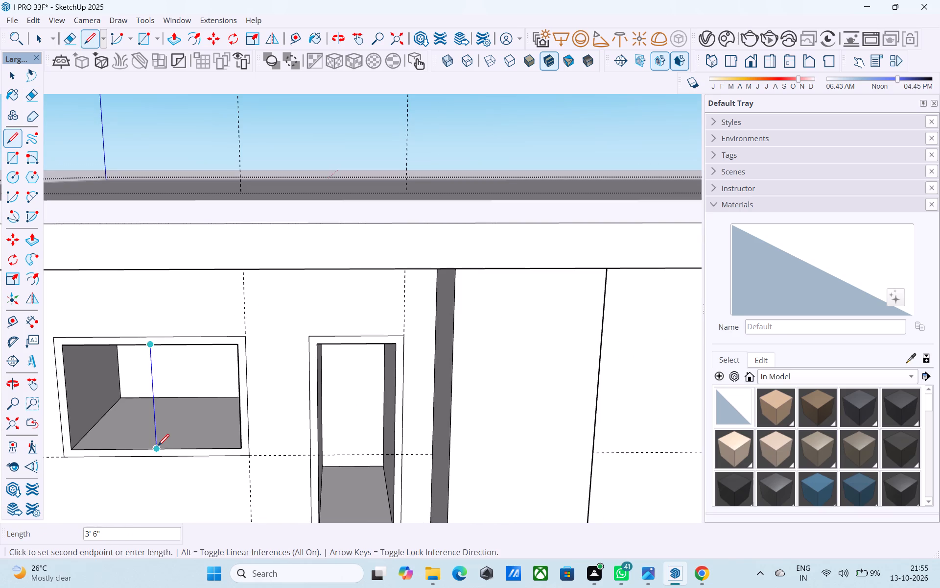
click(157, 447)
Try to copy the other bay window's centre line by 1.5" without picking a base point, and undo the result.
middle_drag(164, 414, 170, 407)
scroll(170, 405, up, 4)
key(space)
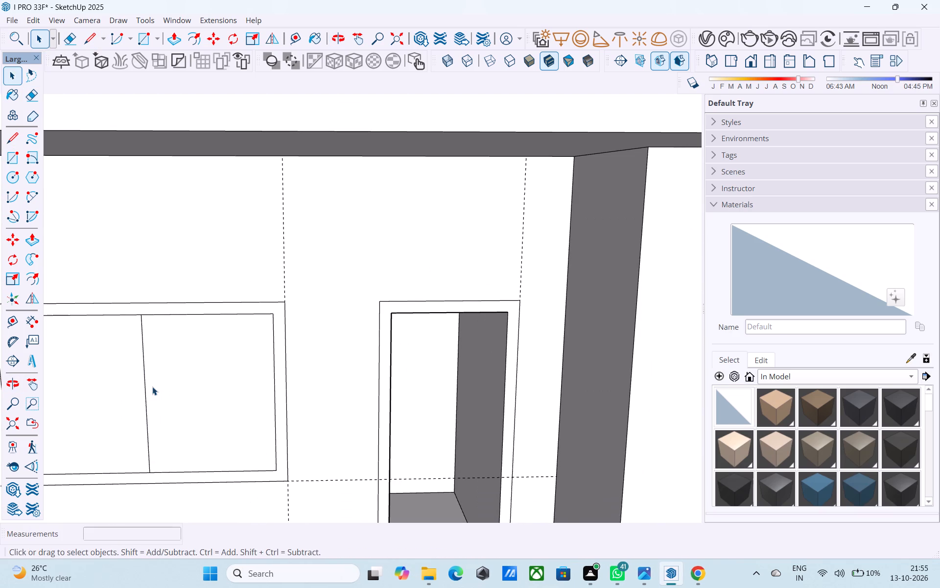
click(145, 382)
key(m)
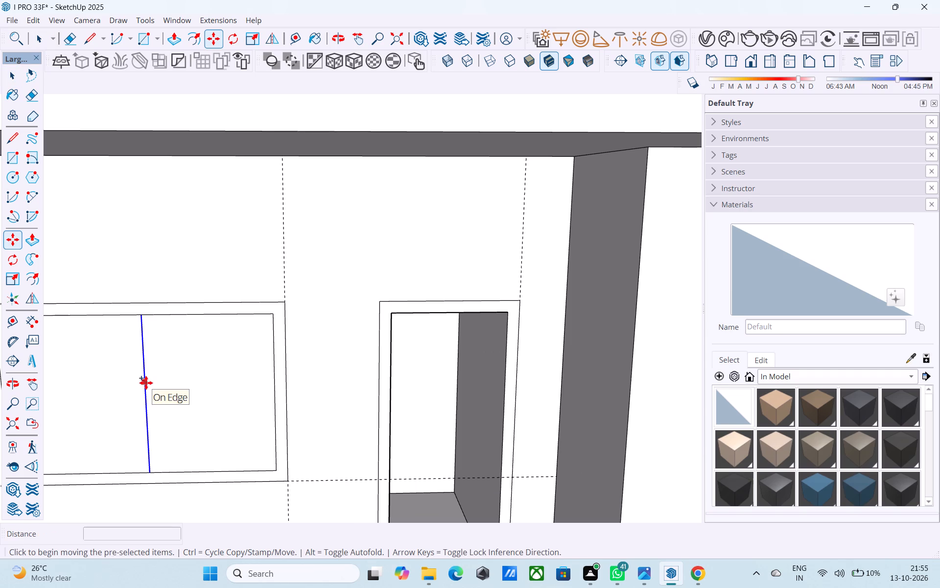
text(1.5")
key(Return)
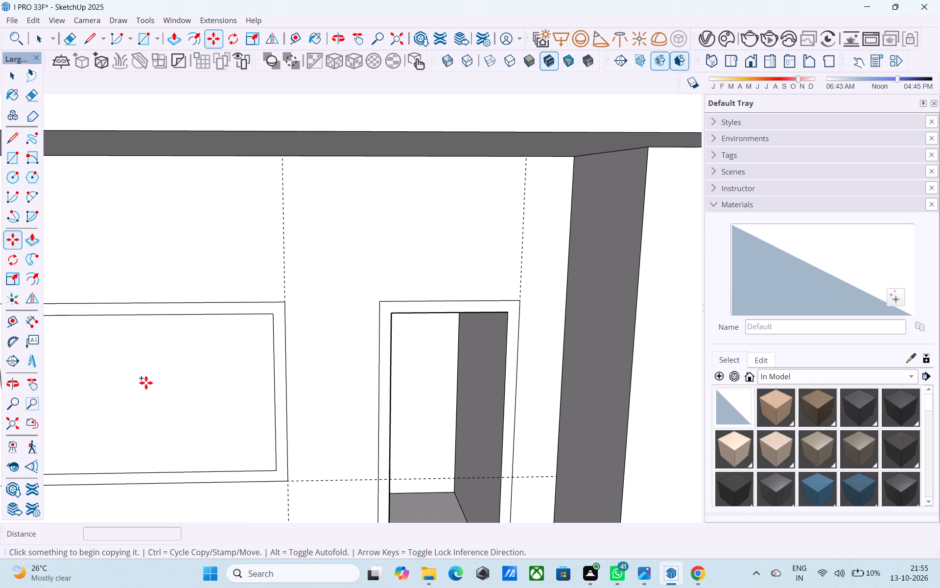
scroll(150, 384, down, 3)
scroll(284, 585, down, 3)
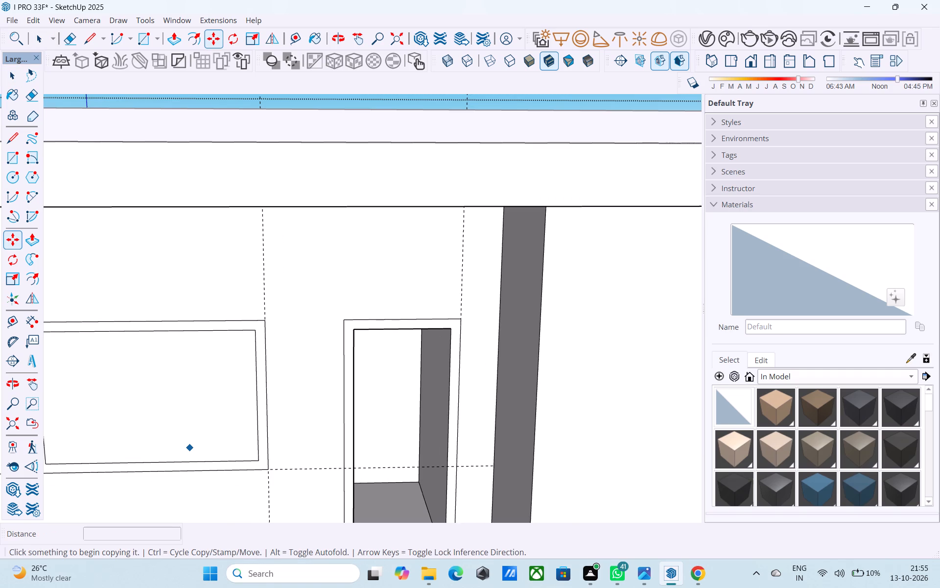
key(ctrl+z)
Copy the other bay window's centre line 1.5" toward the door, then copy that line 3" back across the centre to outline a mullion.
key(space)
scroll(289, 570, down, 3)
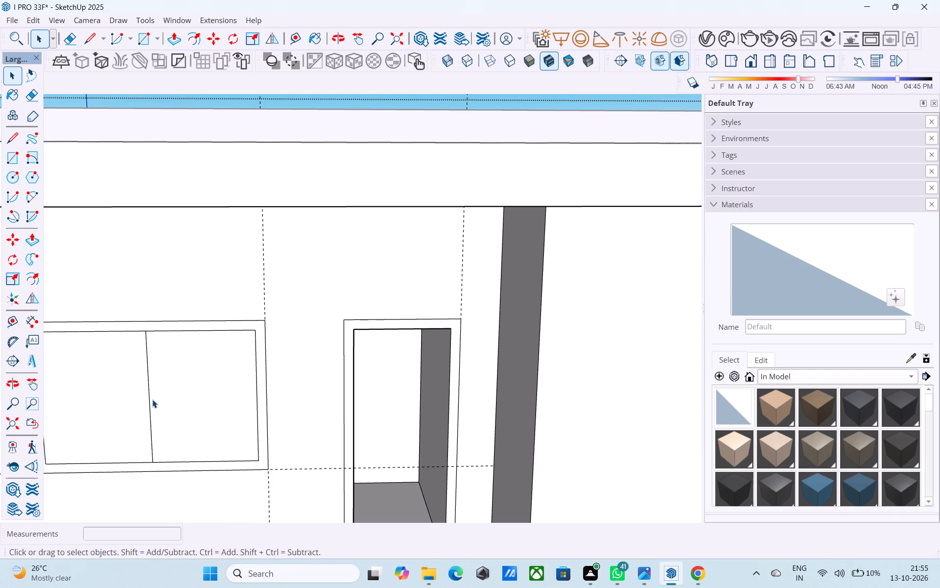
click(147, 400)
click(149, 400)
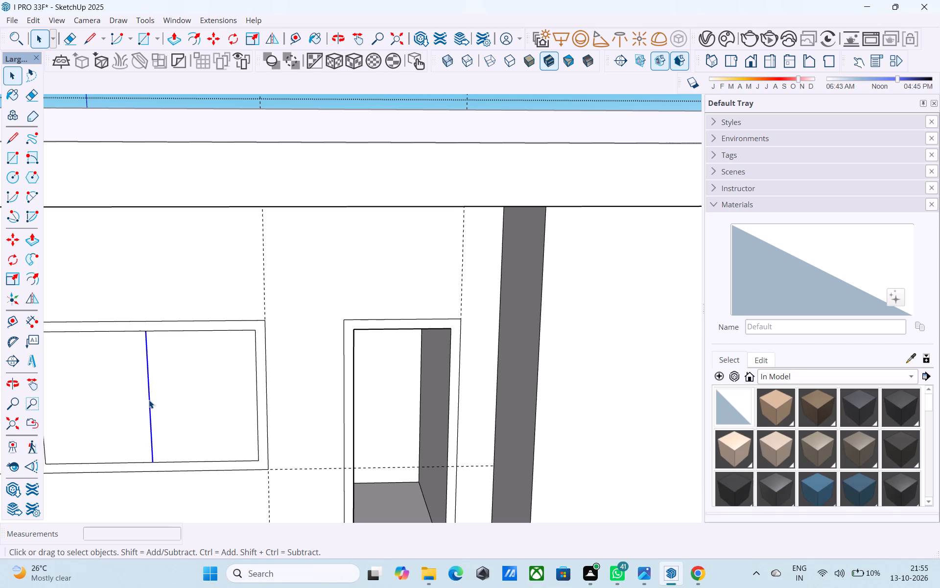
key(m)
click(141, 333)
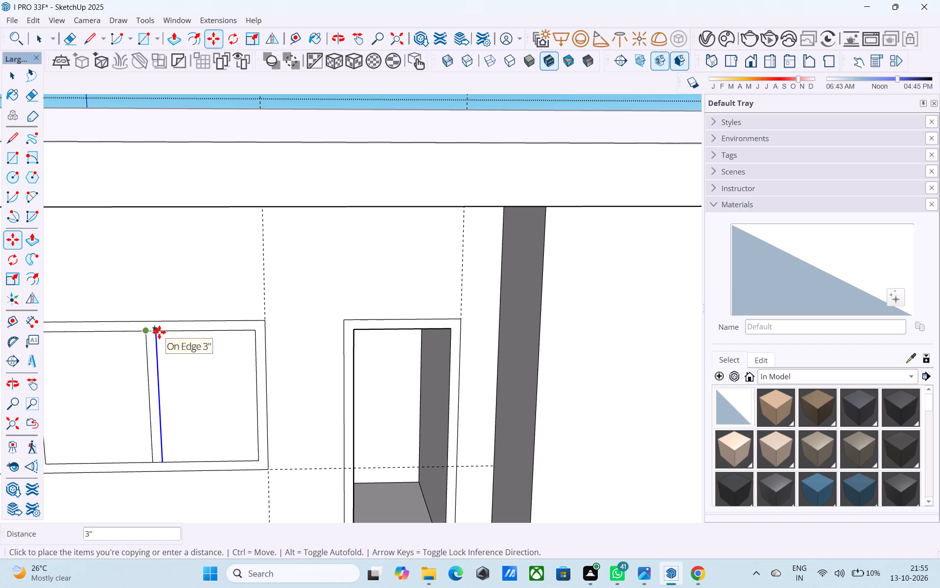
text(1.5)
key(shift+quotedbl)
key(Return)
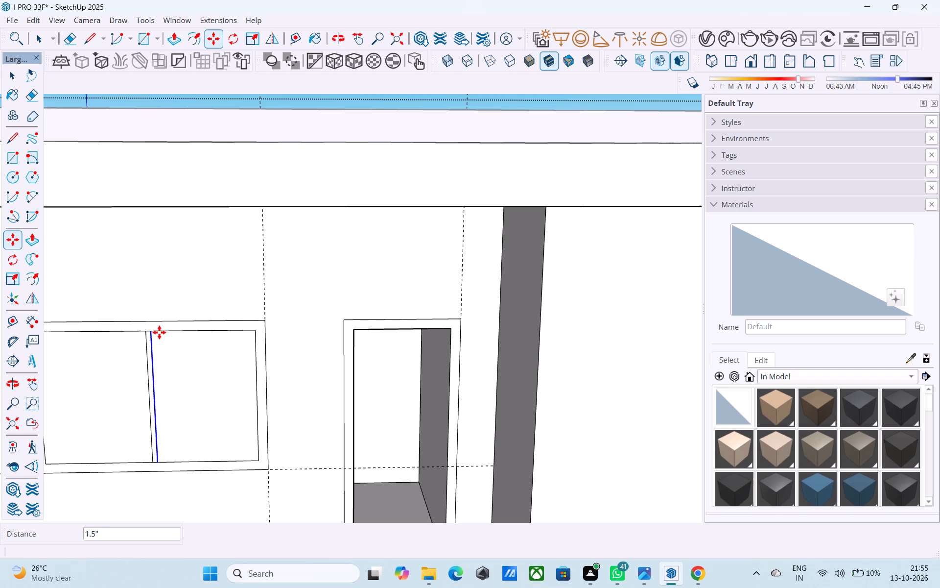
scroll(152, 335, up, 7)
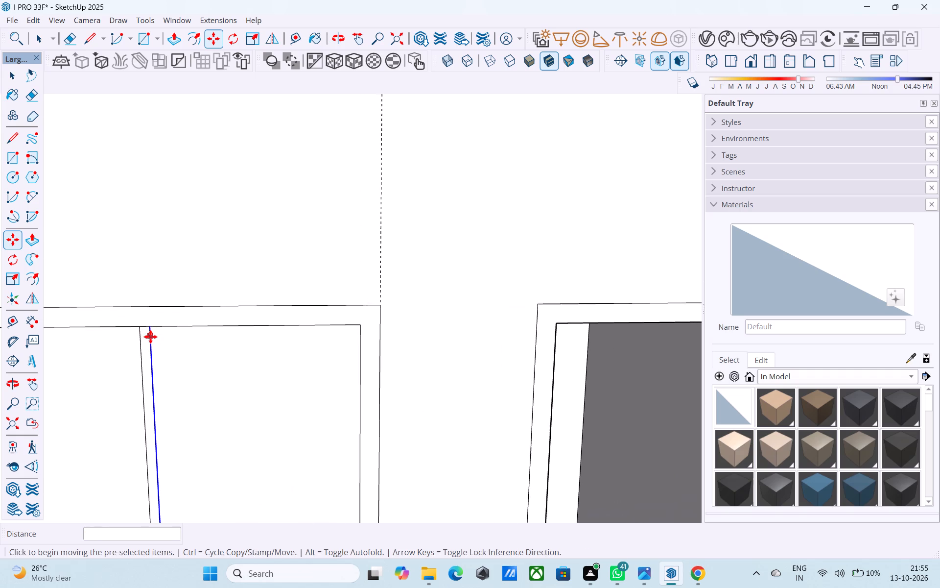
click(151, 323)
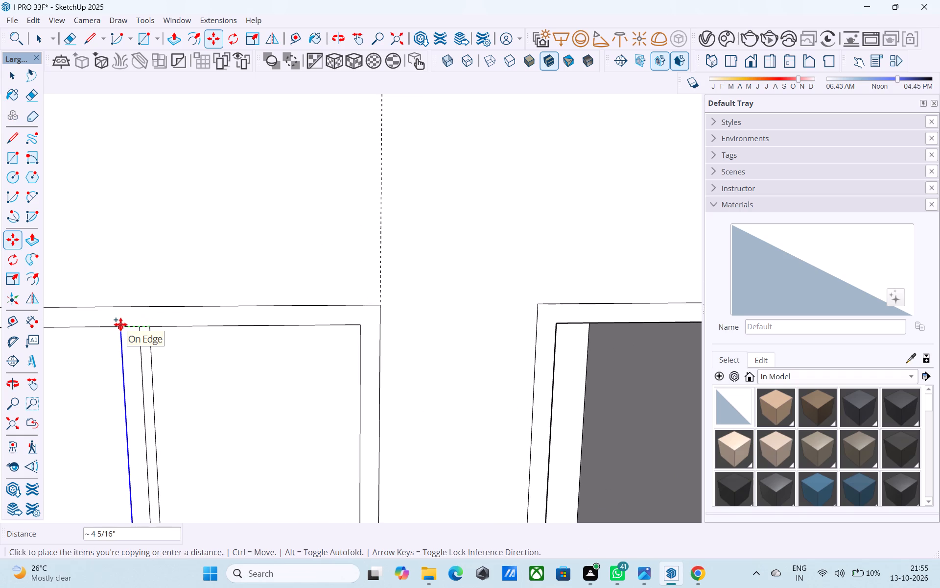
text(3")
key(Return)
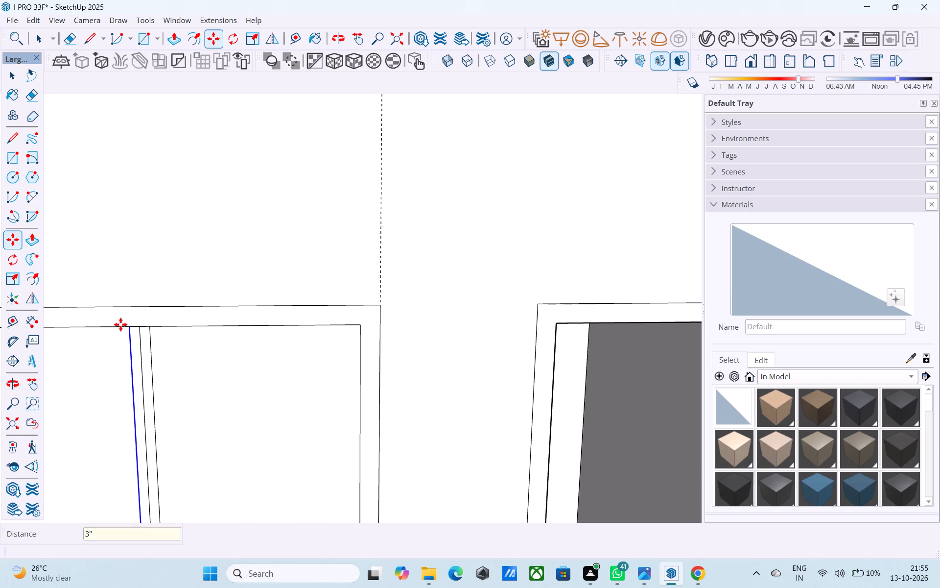
Erase the other bay window's centre line and the short edges at the mullion's ends to merge it with the frame.
key(e)
scroll(140, 334, up, 5)
click(141, 332)
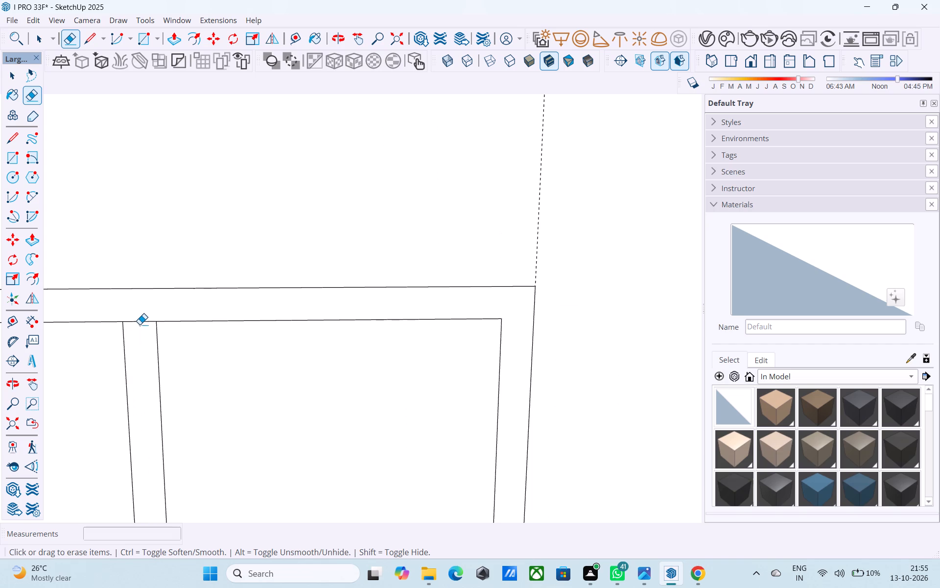
click(140, 320)
scroll(140, 321, down, 16)
scroll(202, 403, up, 7)
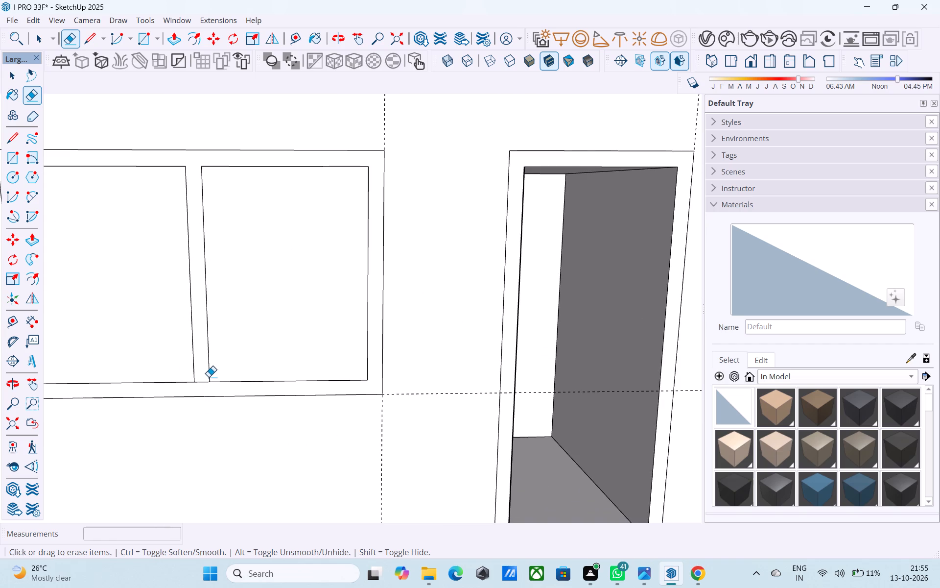
click(205, 383)
scroll(205, 383, down, 10)
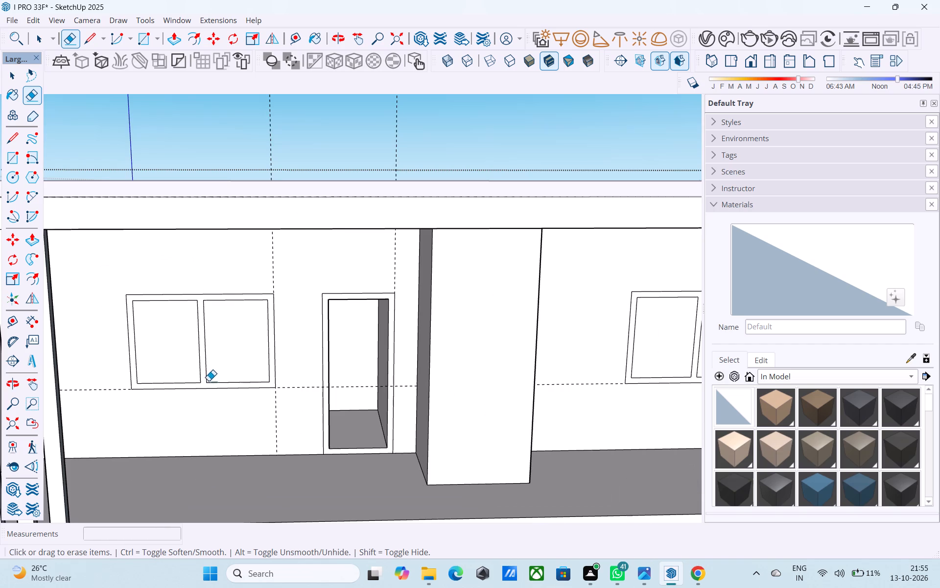
Delete the two pane faces of the slatted-screen bay's window, leaving the frame and mullion.
key(space)
click(215, 370)
key(Delete)
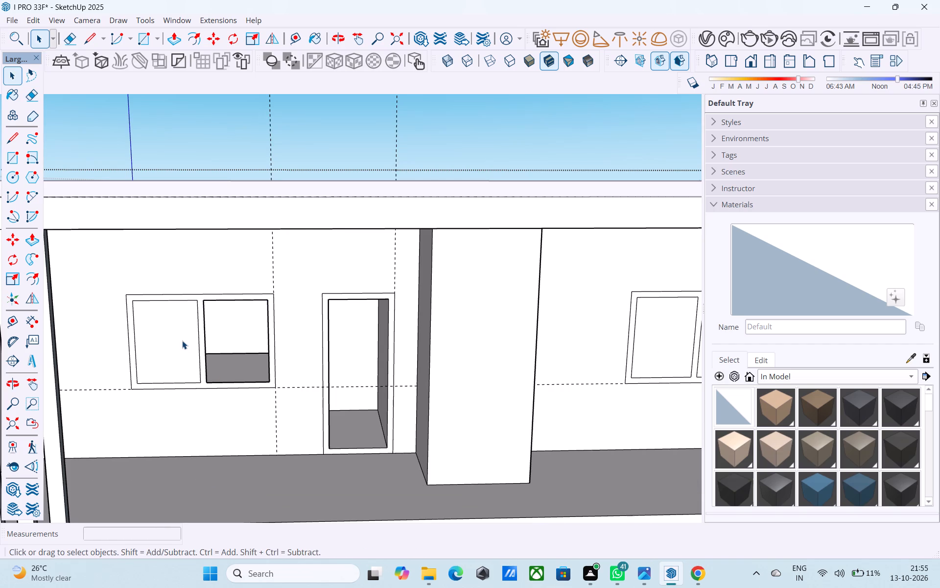
middle_drag(196, 349, 242, 361)
scroll(251, 362, up, 8)
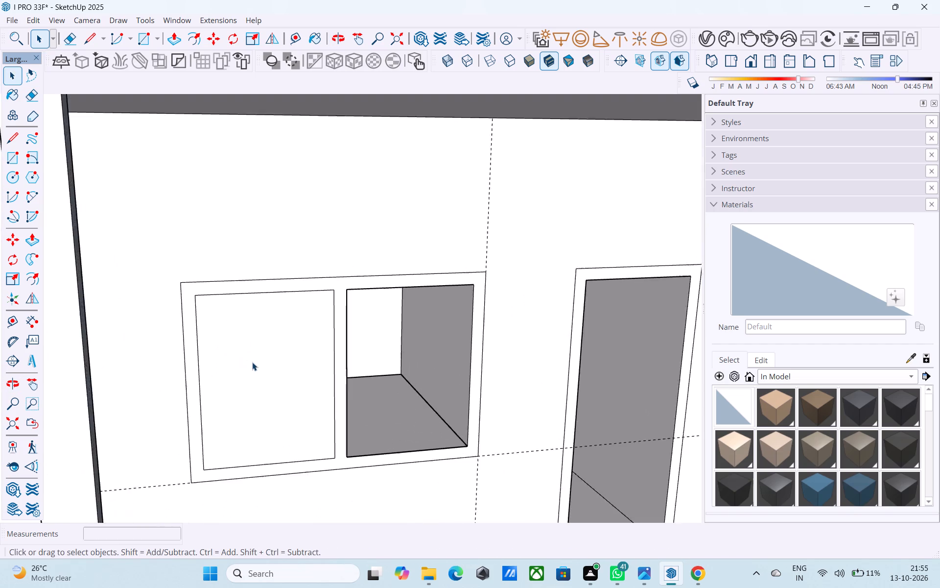
click(263, 378)
key(Delete)
Pull the slatted-screen bay's window frame and mullion out 2" from the wall.
scroll(264, 378, down, 2)
middle_drag(264, 378, 384, 352)
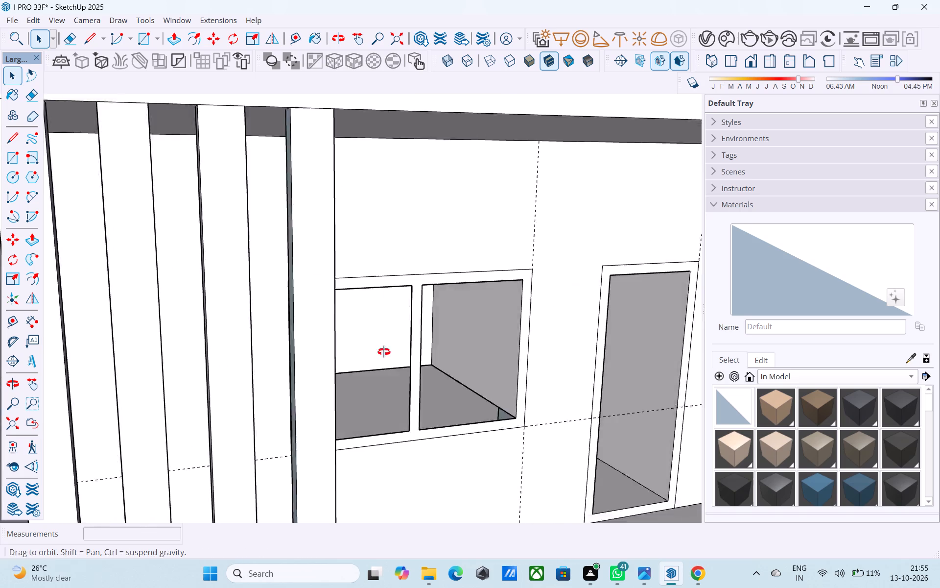
middle_drag(384, 352, 238, 363)
scroll(234, 360, down, 5)
scroll(267, 352, up, 7)
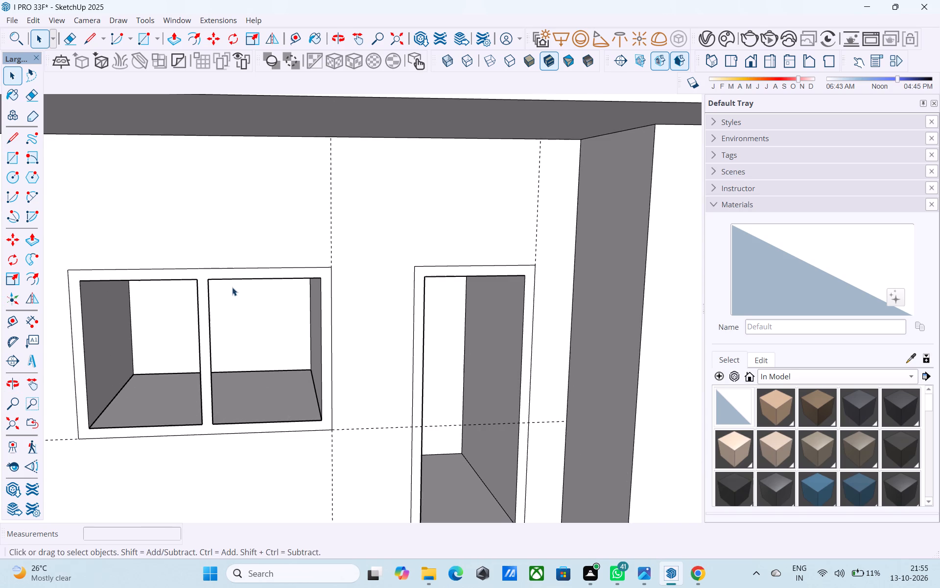
click(223, 275)
key(p)
click(223, 275)
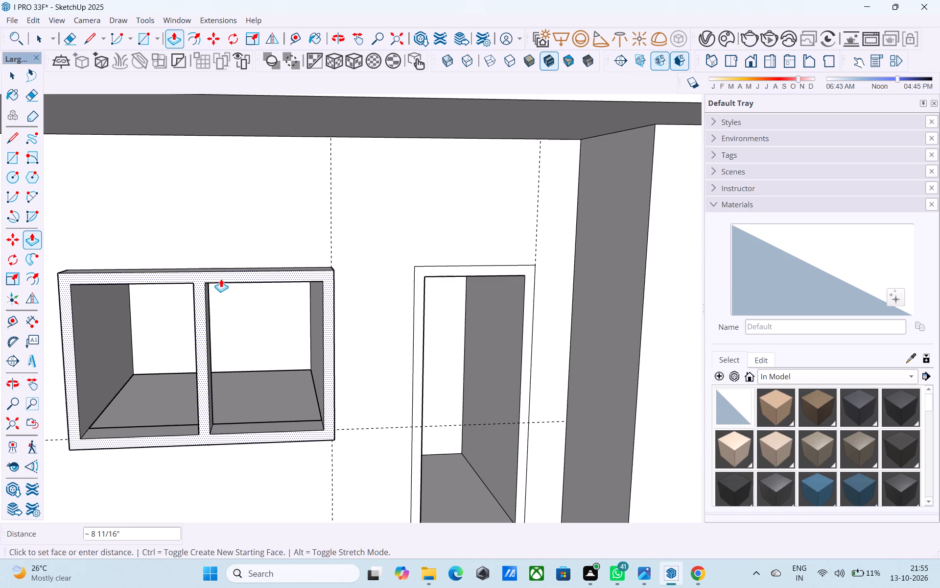
text(2")
key(Return)
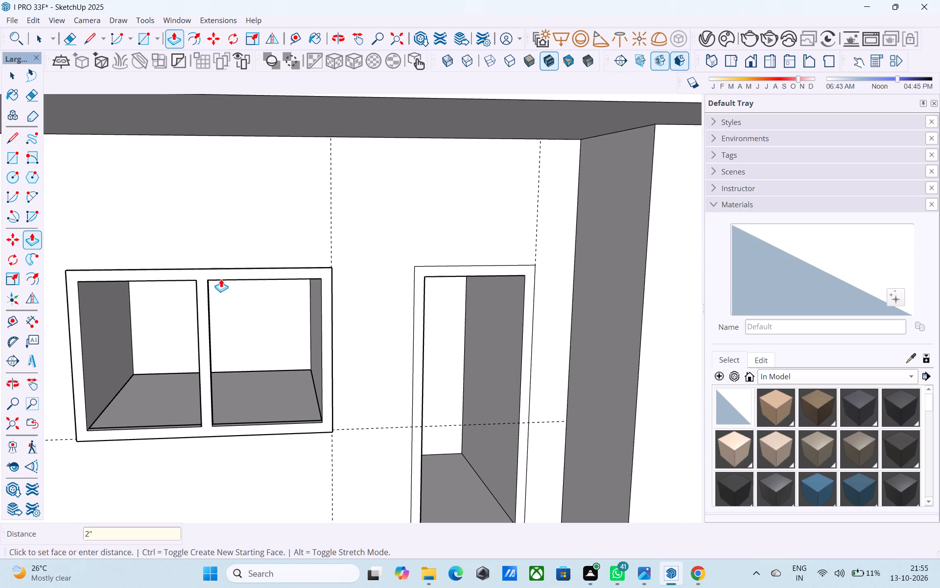
key(space)
Pull the slatted-screen bay's door frame out by the same 2".
scroll(216, 279, down, 4)
scroll(398, 272, up, 7)
click(398, 271)
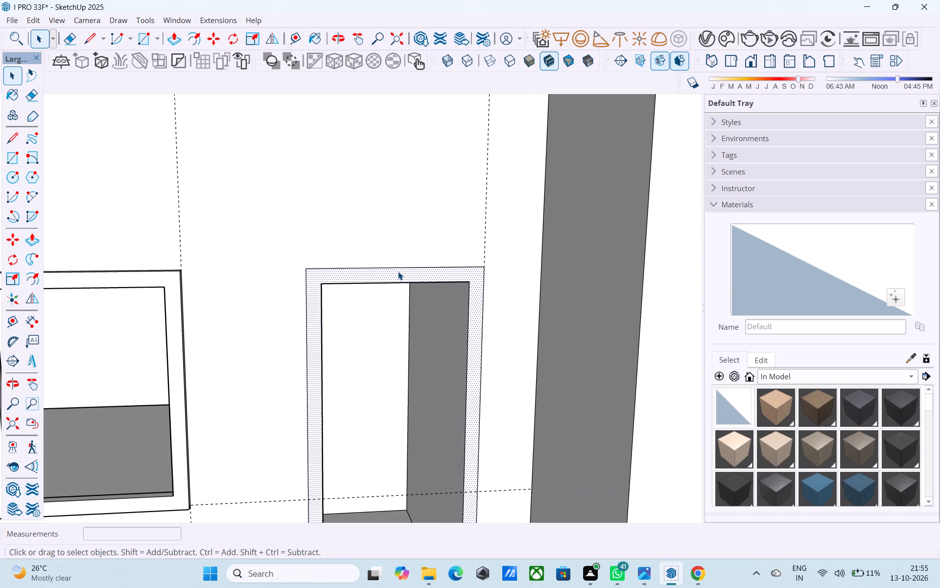
key(p)
double_click(398, 271)
scroll(373, 276, down, 11)
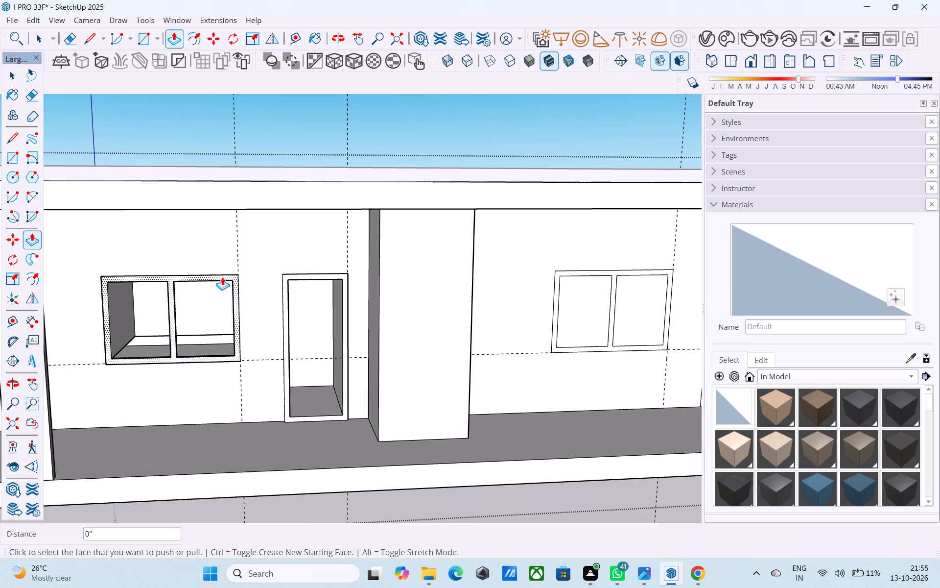
key(space)
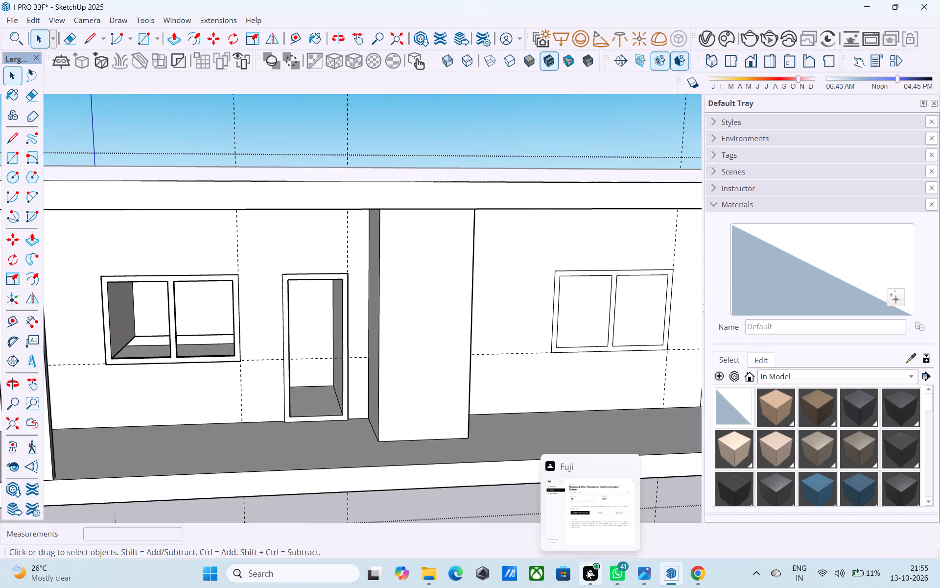
Push both window panes and the door panel in the bay without the screen 4' into the wall.
shift+middle_drag(510, 382, 491, 377)
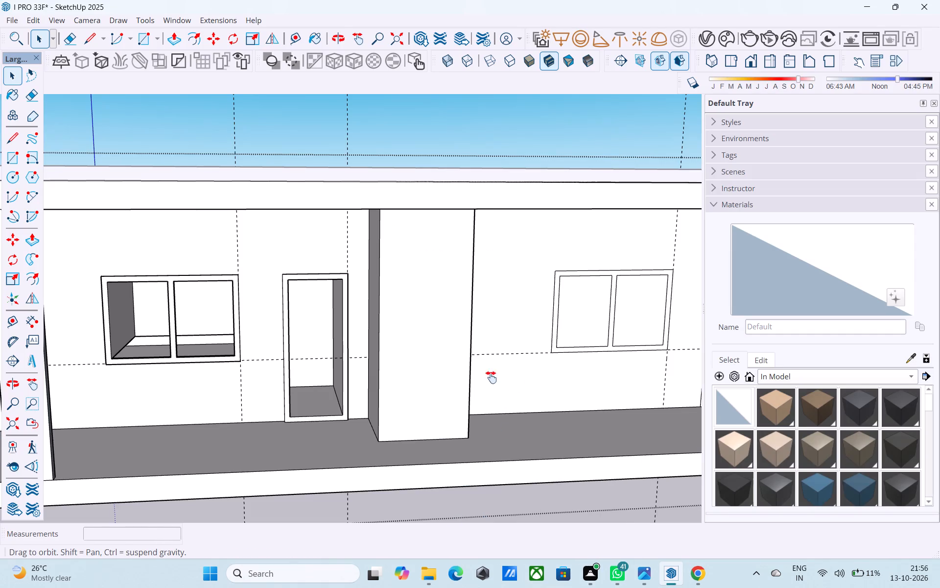
shift+middle_drag(491, 377, 192, 366)
scroll(376, 307, up, 9)
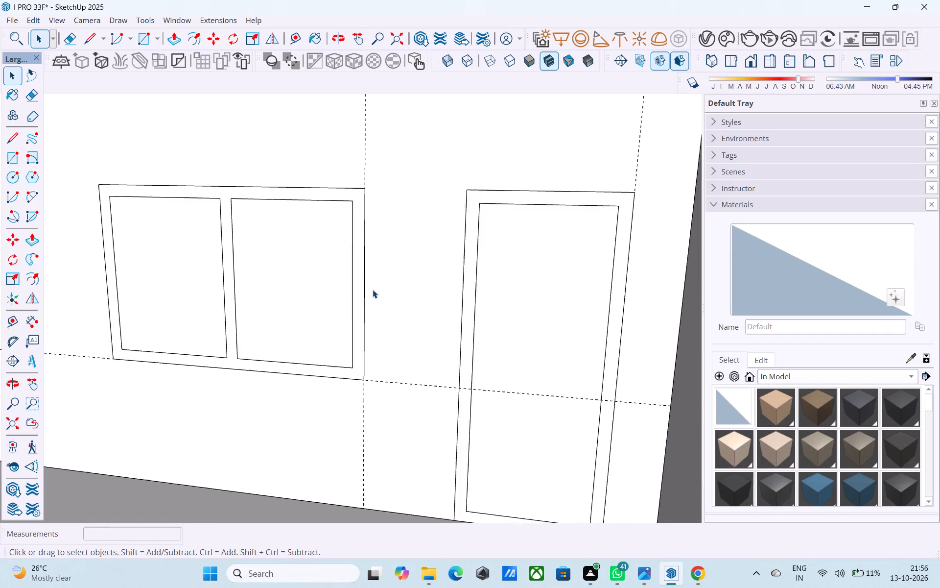
click(359, 268)
click(313, 280)
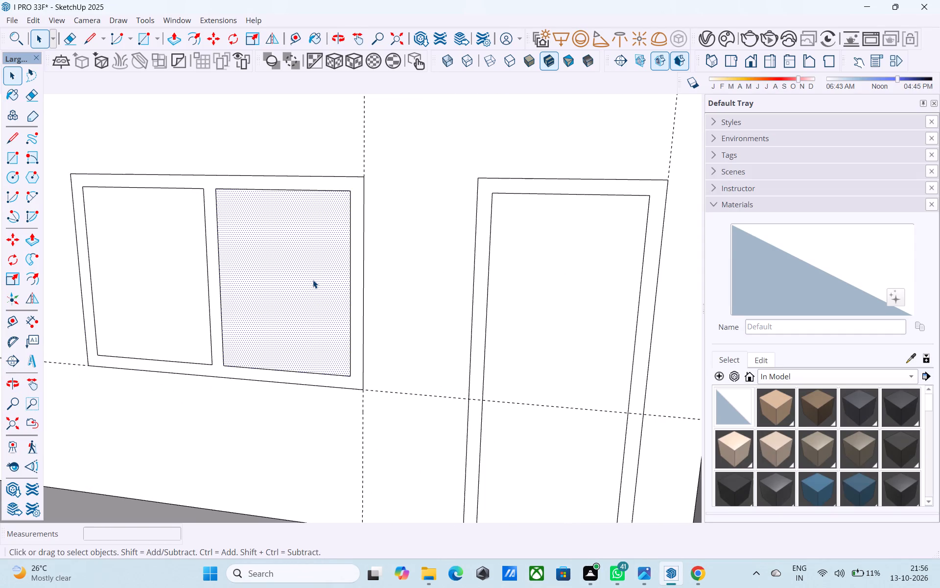
key(p)
click(313, 280)
text(4')
key(Return)
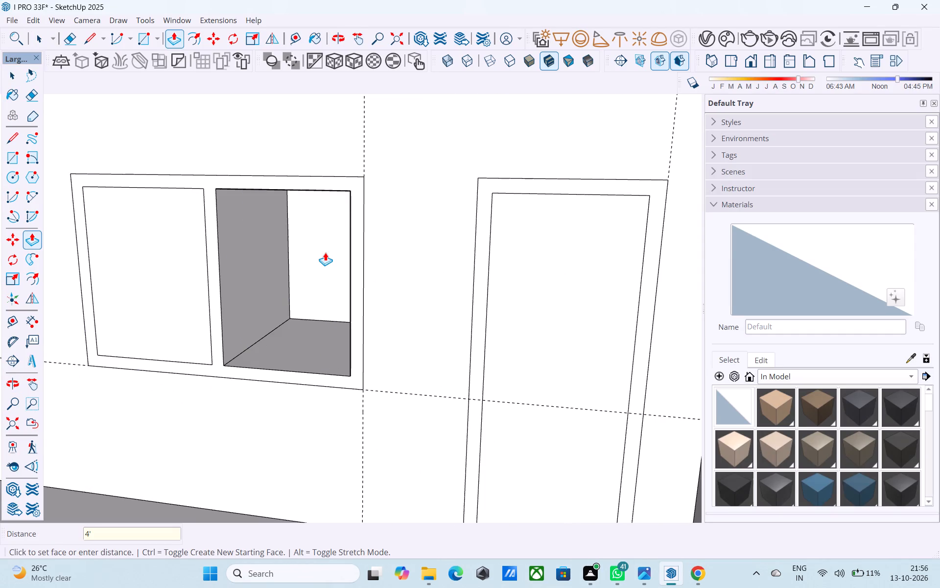
double_click(188, 251)
double_click(549, 281)
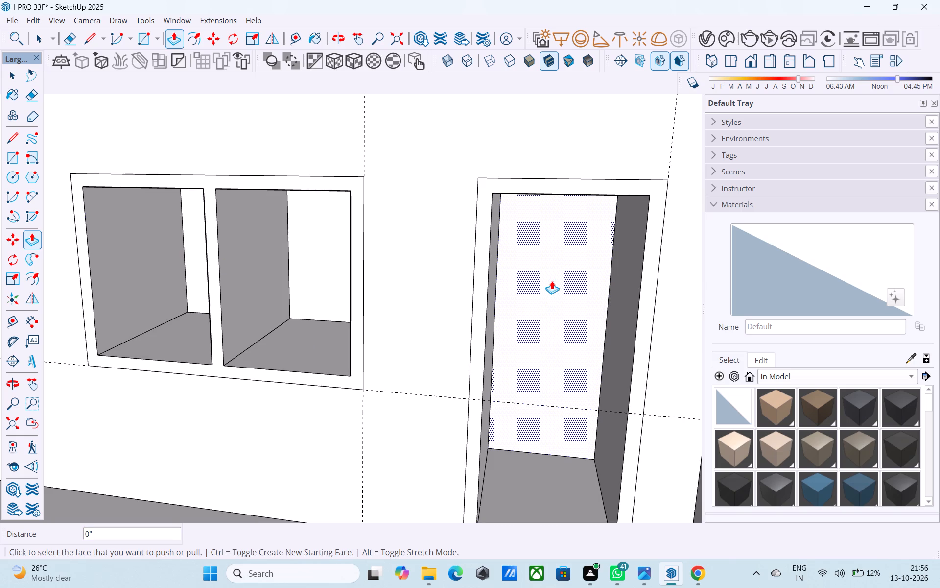
key(space)
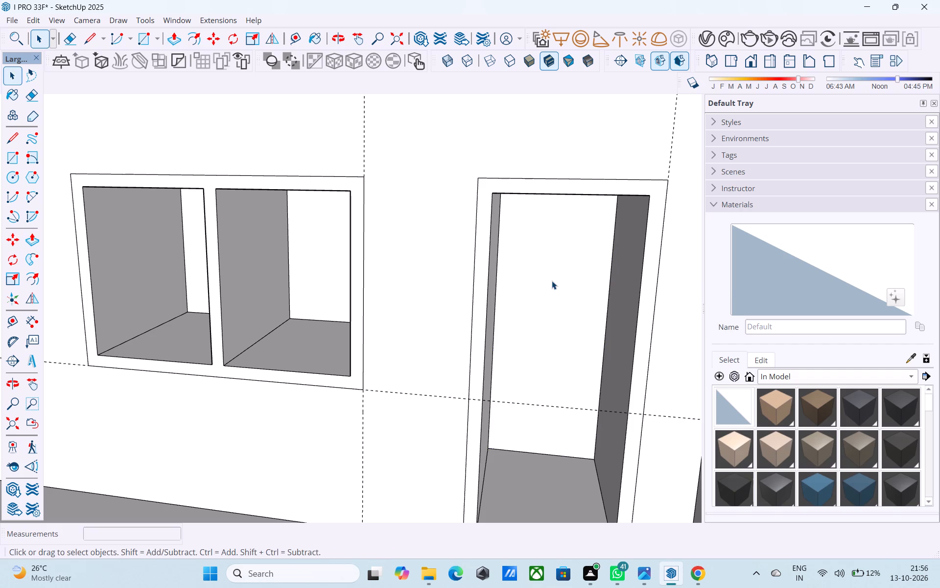
Pull the door frame and the window frame in the bay without the screen out 2" from the wall.
shift+middle_drag(552, 281, 519, 296)
scroll(498, 255, up, 2)
click(469, 193)
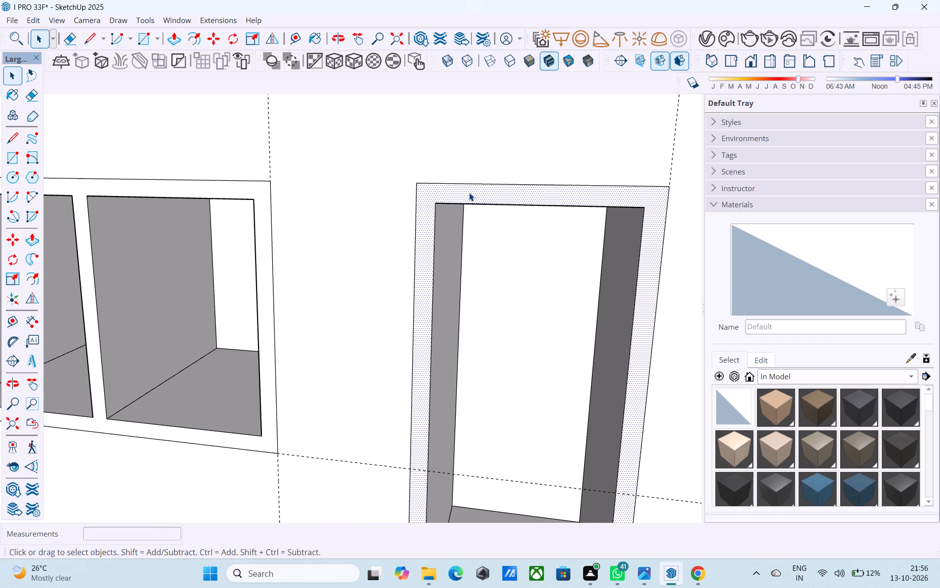
click(469, 193)
key(p)
key(p)
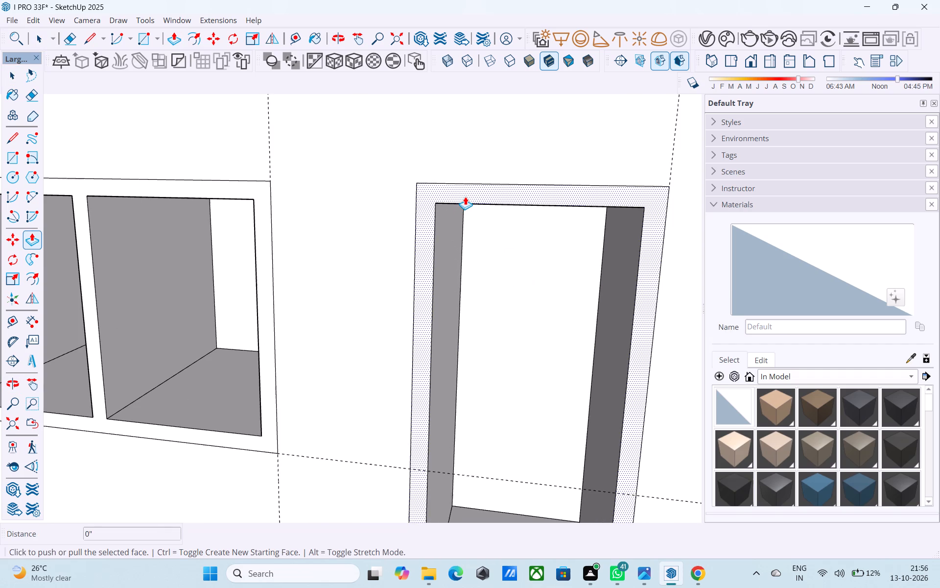
click(466, 195)
text(2")
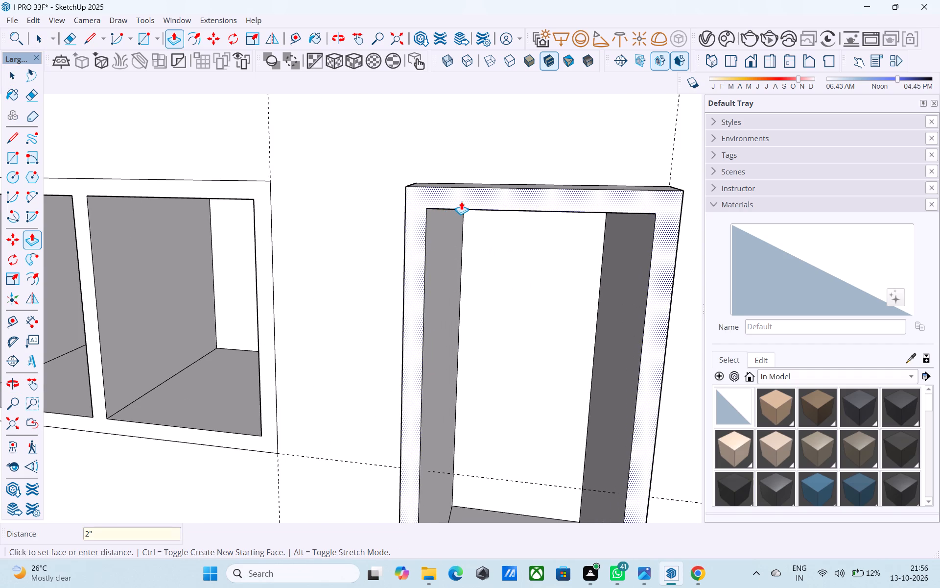
key(Return)
double_click(267, 202)
Examine the storey's front with its framed doors, mullioned windows, pillar and slatted screen from several angles.
scroll(285, 207, down, 2)
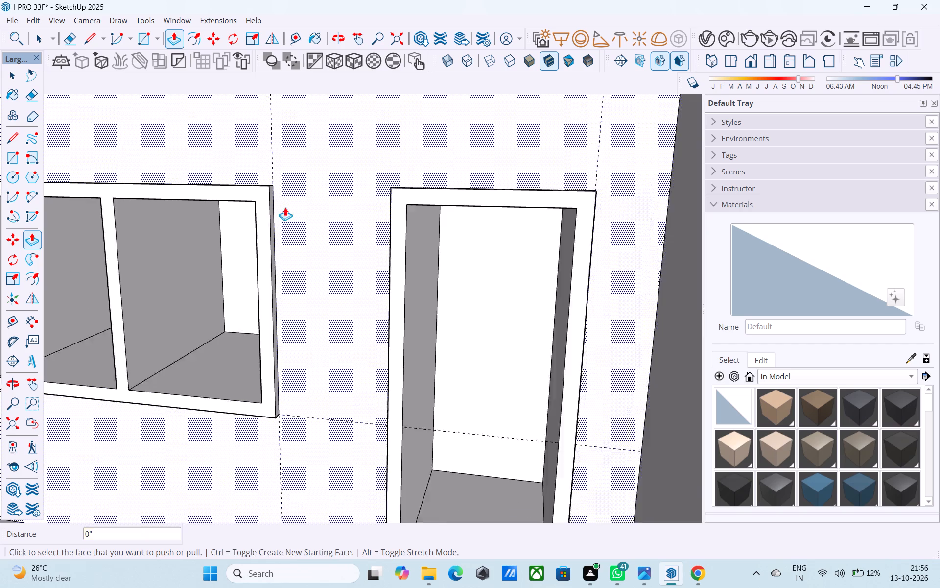
scroll(285, 207, down, 2)
middle_drag(285, 207, 376, 209)
scroll(417, 217, down, 14)
scroll(334, 259, down, 3)
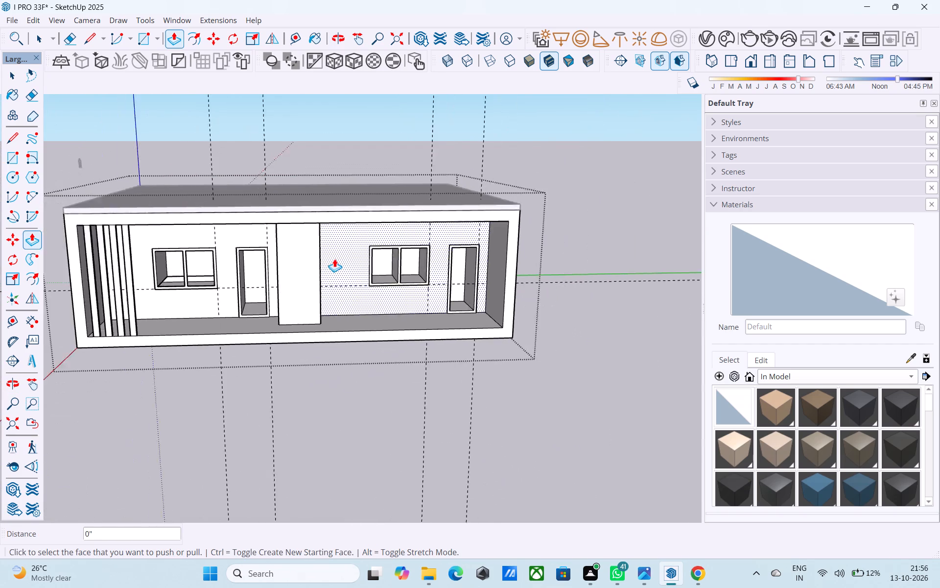
middle_drag(334, 259, 511, 278)
scroll(537, 276, down, 3)
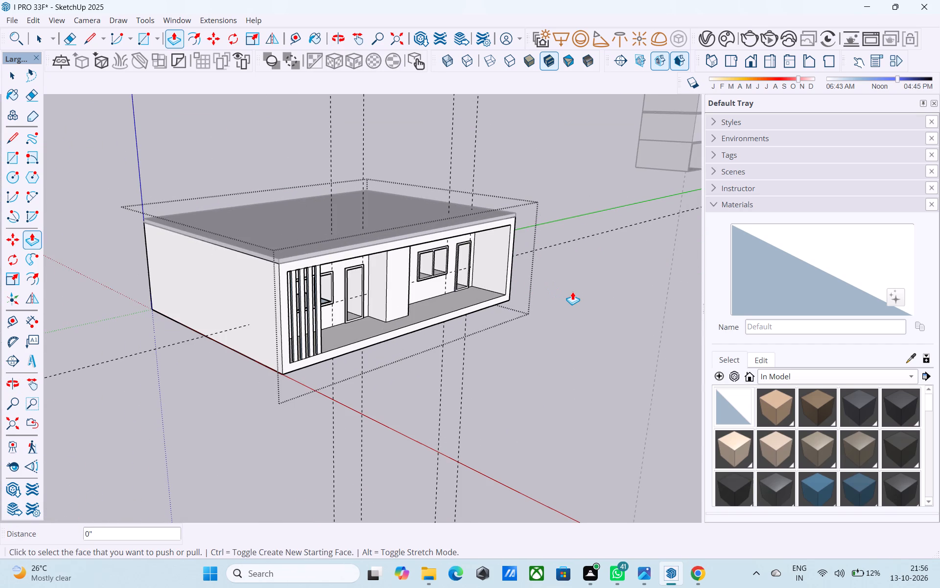
middle_drag(572, 292, 501, 286)
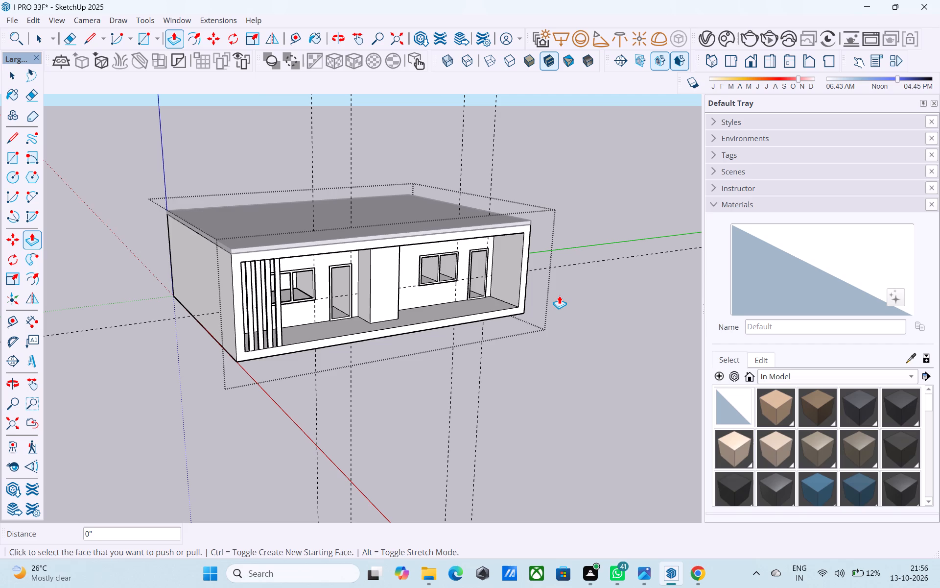
key(space)
middle_drag(531, 299, 494, 282)
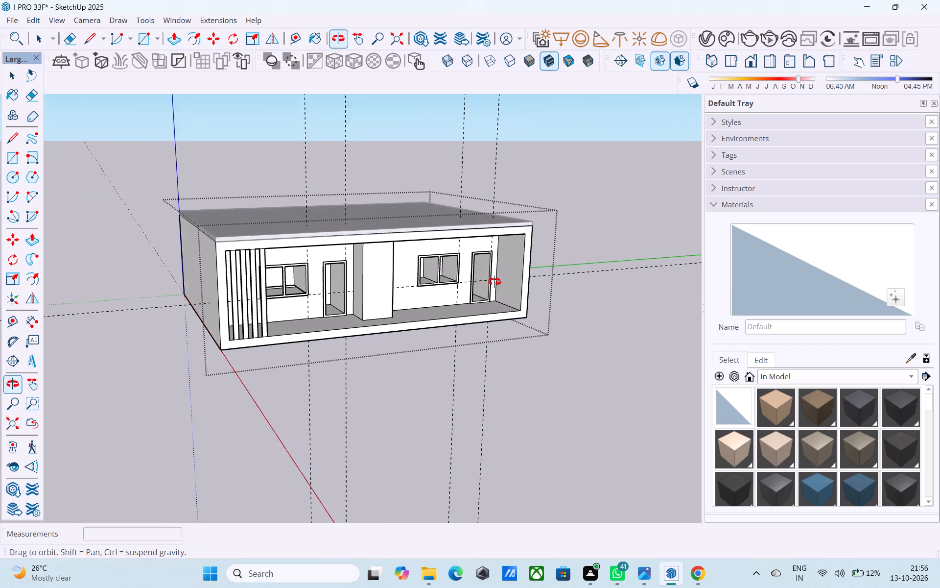
middle_drag(494, 282, 494, 282)
shift+middle_drag(469, 345, 475, 346)
key(space)
middle_drag(477, 334, 485, 292)
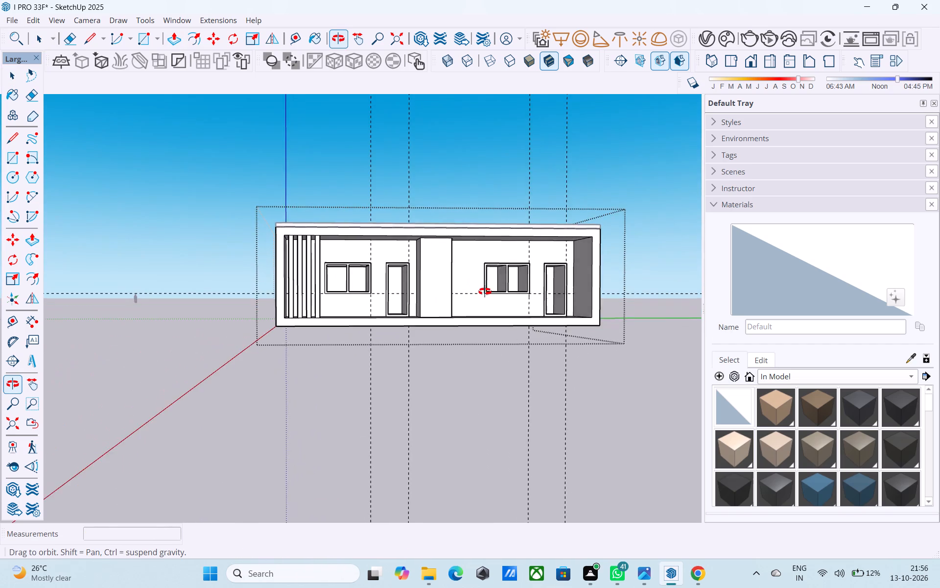
Widen the central pillar about 4' 4" toward the window of the bay without the screen.
middle_drag(485, 292, 438, 303)
scroll(442, 301, up, 3)
middle_drag(444, 297, 333, 327)
scroll(340, 314, up, 3)
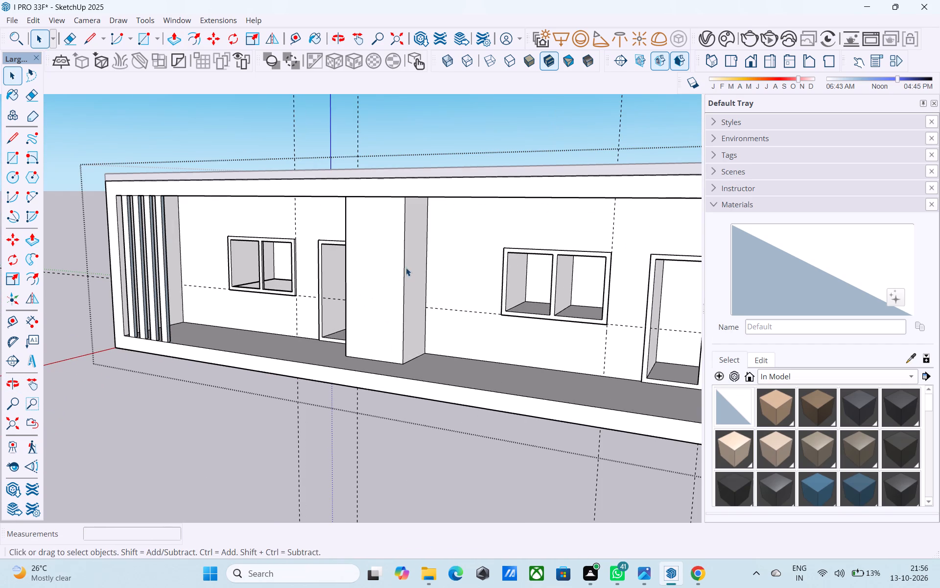
click(406, 268)
key(o)
click(404, 268)
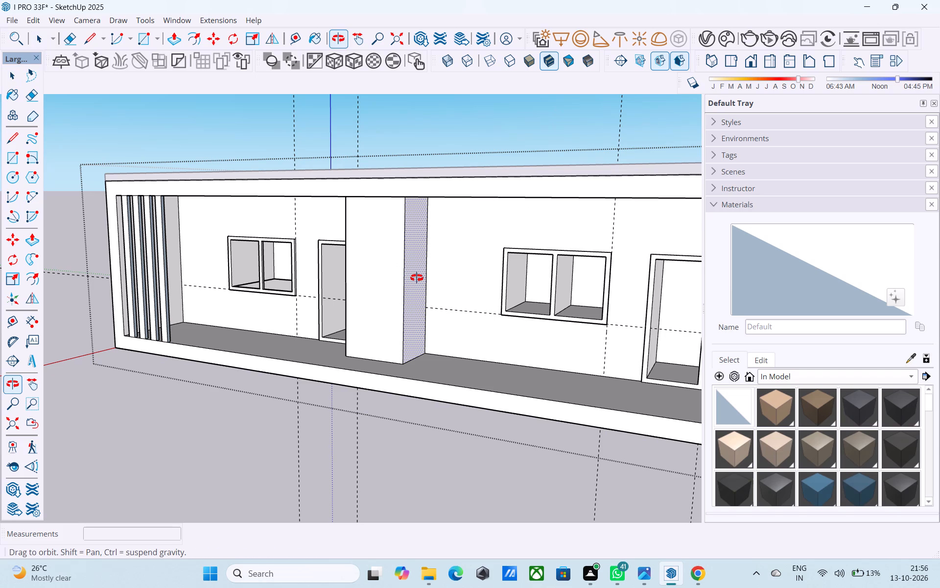
key(o)
key(p)
click(417, 278)
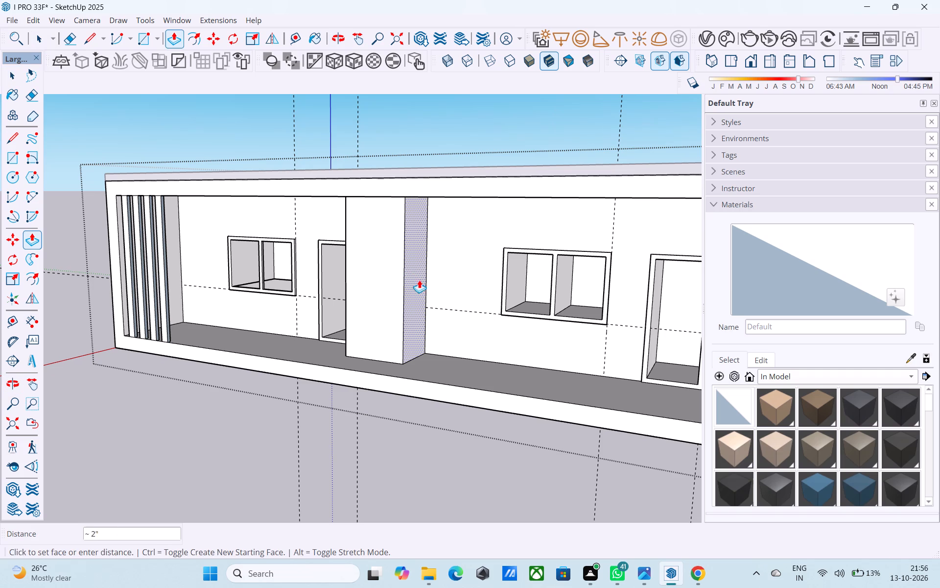
click(475, 359)
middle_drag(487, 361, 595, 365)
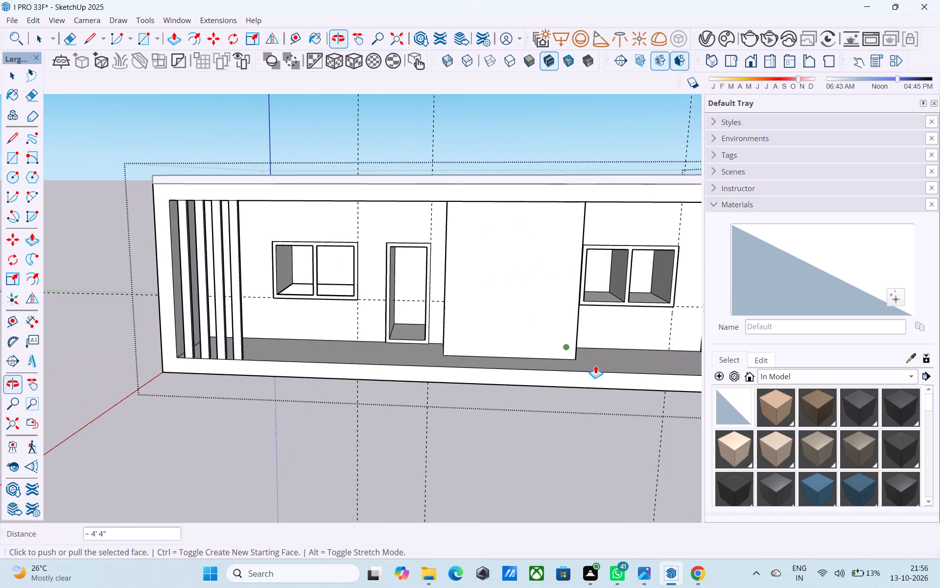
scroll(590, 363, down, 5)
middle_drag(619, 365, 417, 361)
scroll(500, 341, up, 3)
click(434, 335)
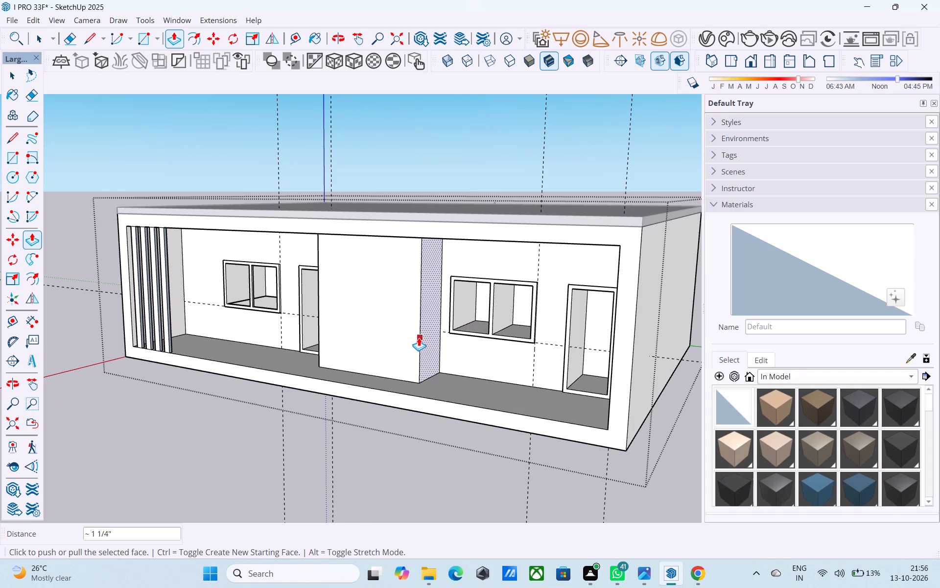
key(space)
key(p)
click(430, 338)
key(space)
Examine the widened pillar from the front and the side, and the slatted screen up close.
middle_drag(420, 343, 484, 358)
scroll(485, 354, down, 5)
middle_drag(470, 380, 520, 334)
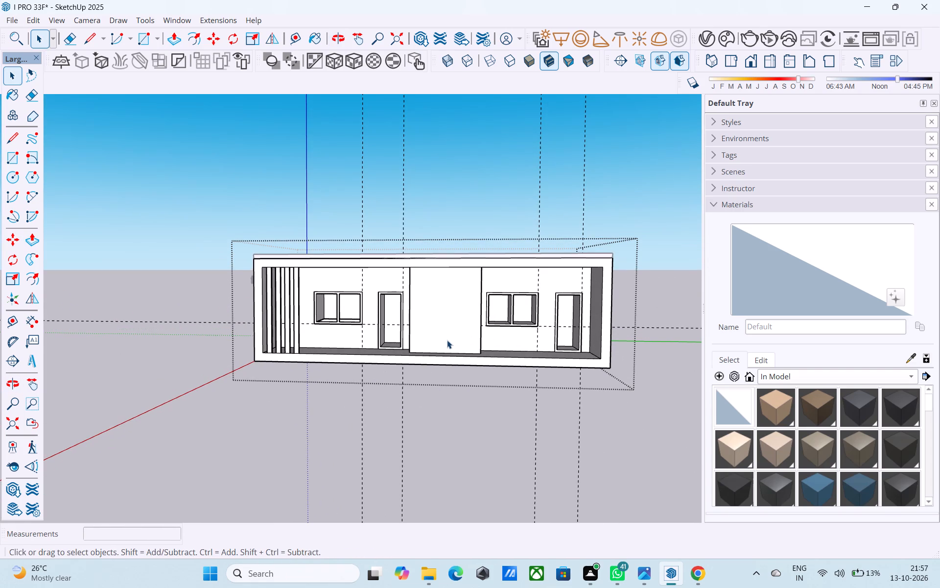
middle_drag(396, 375, 433, 399)
scroll(438, 385, up, 4)
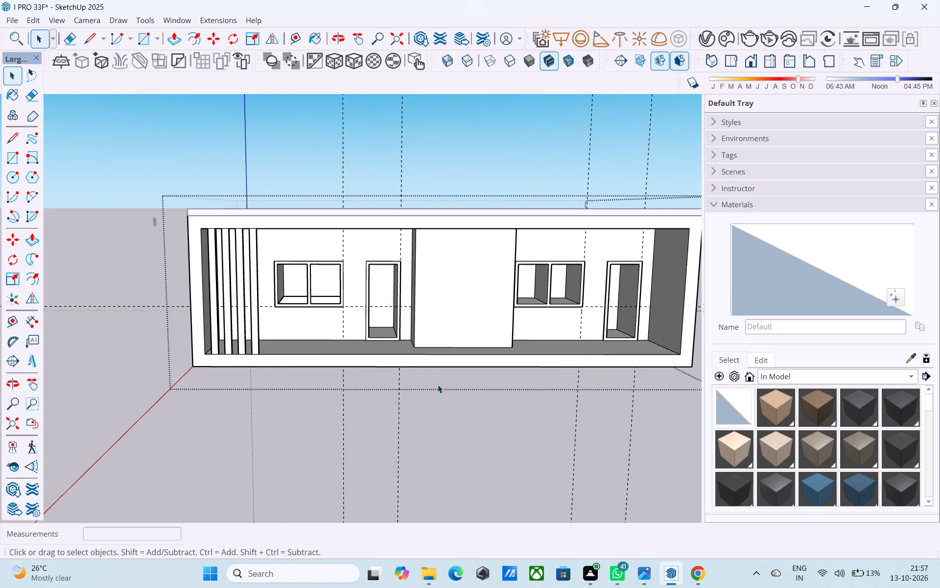
scroll(446, 366, up, 4)
scroll(446, 366, down, 4)
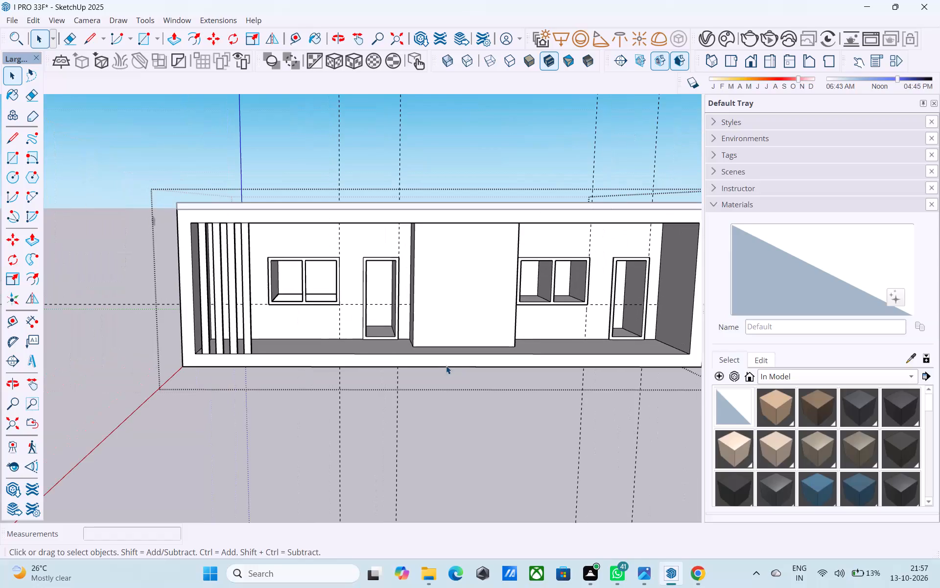
shift+middle_drag(340, 387, 311, 415)
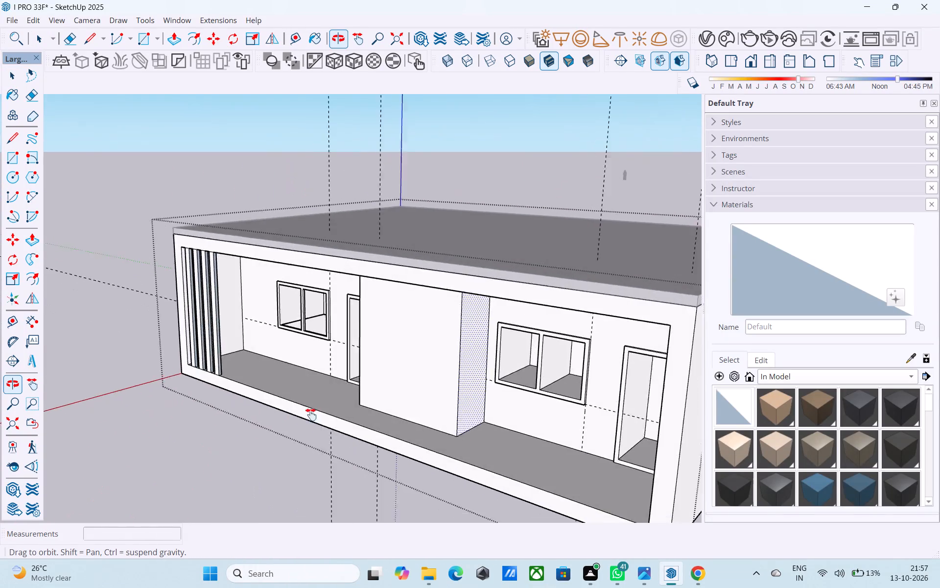
shift+middle_drag(311, 415, 377, 419)
scroll(248, 333, up, 11)
middle_drag(289, 329, 276, 332)
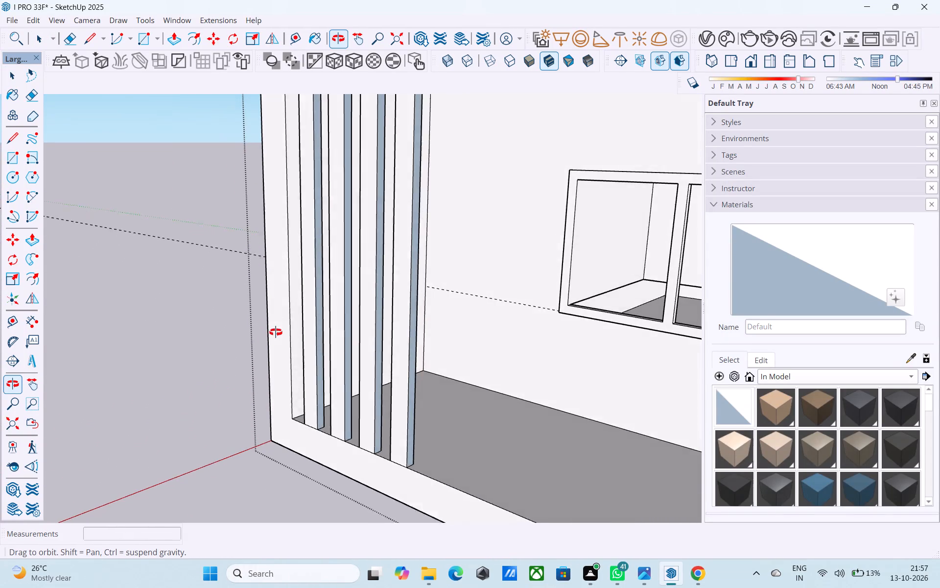
middle_drag(276, 332, 232, 341)
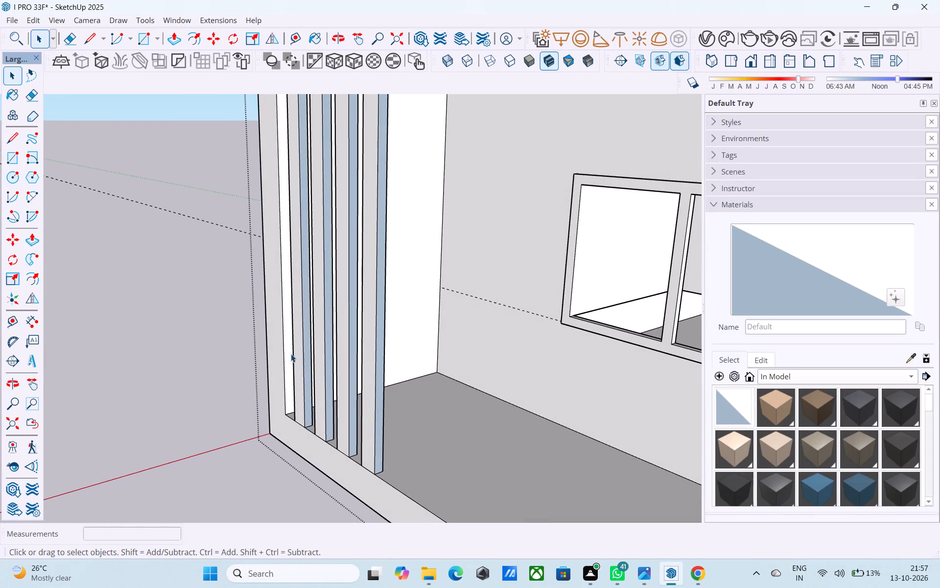
Reverse the blue back-side faces on the sides of the four screen slats so their front sides show outward.
scroll(298, 354, up, 3)
click(307, 352)
right_click(307, 352)
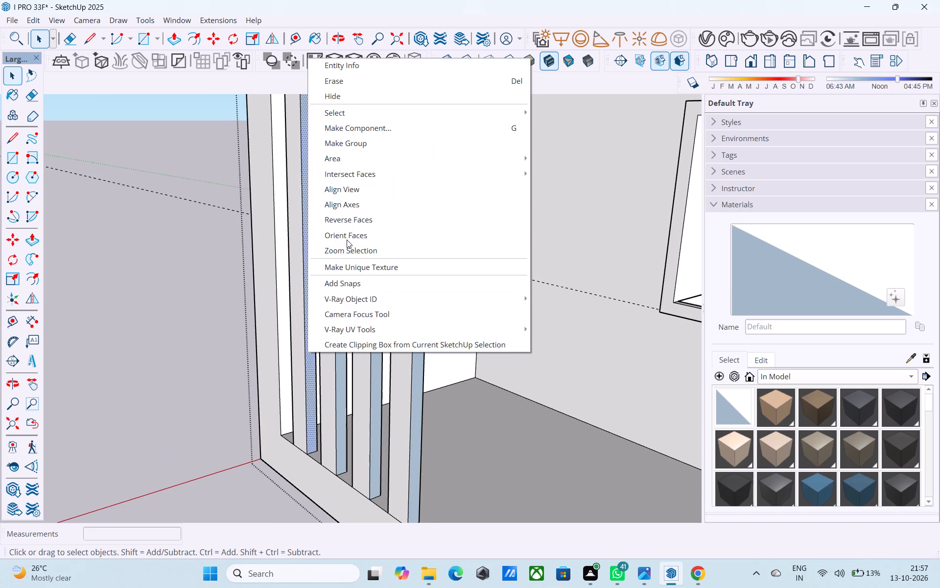
click(353, 221)
click(337, 276)
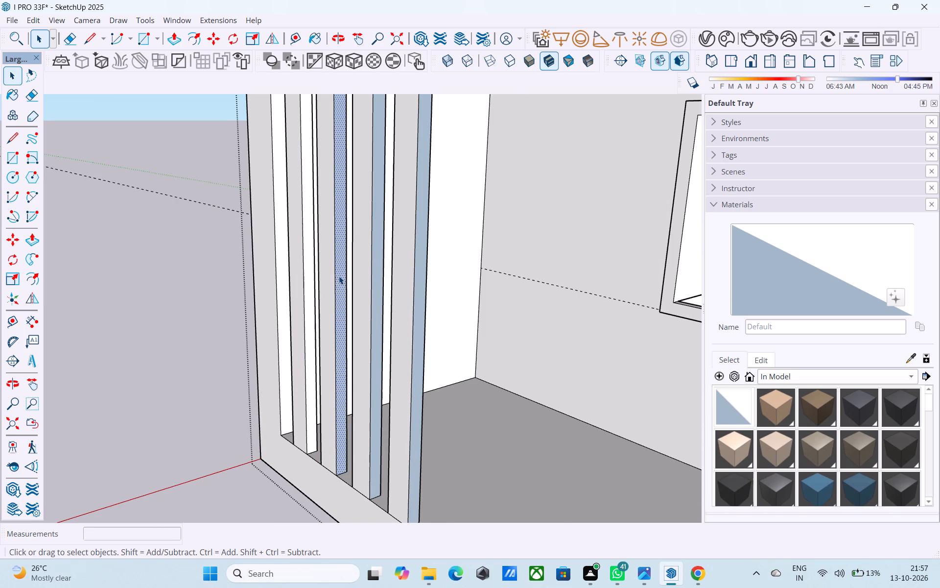
right_click(341, 275)
click(388, 436)
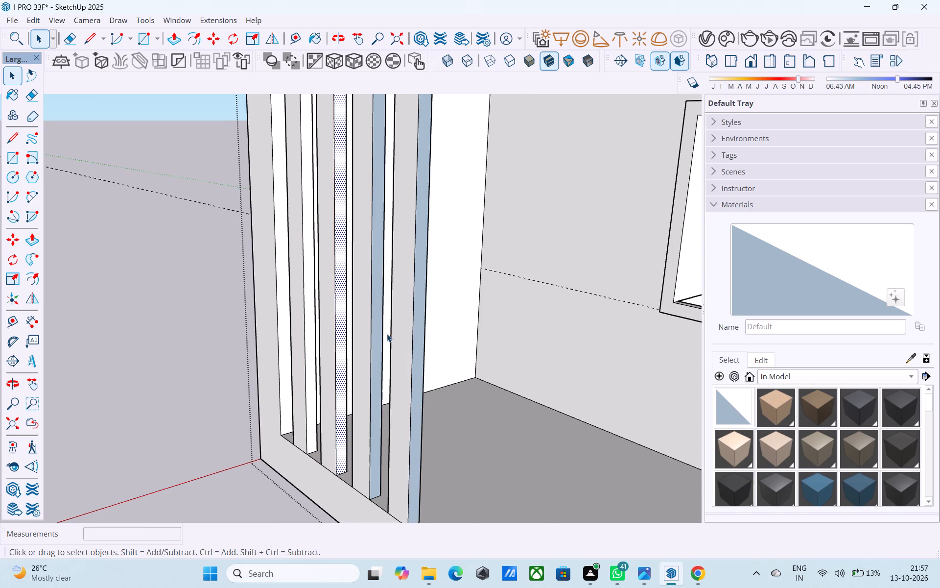
click(376, 325)
right_click(379, 324)
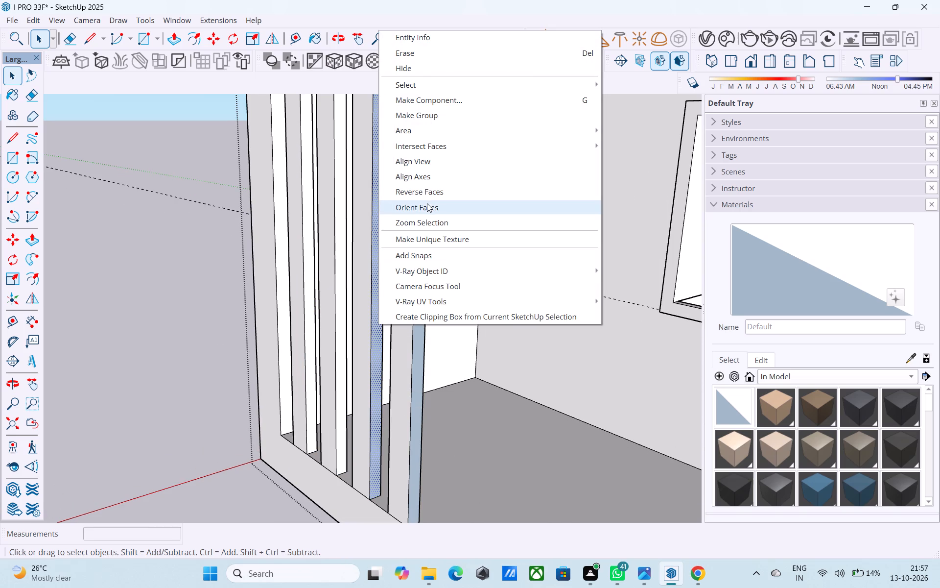
click(425, 197)
click(419, 283)
right_click(419, 283)
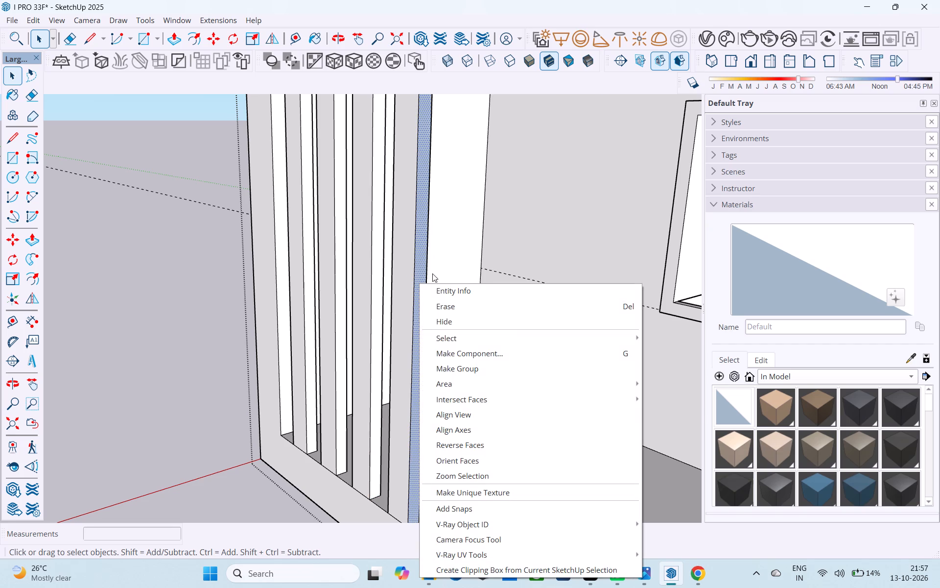
click(466, 441)
Examine the slatted screen, the bay behind it and the central pillar from several angles.
scroll(366, 397, down, 4)
middle_drag(366, 396, 511, 364)
scroll(241, 294, down, 4)
middle_drag(450, 327, 263, 345)
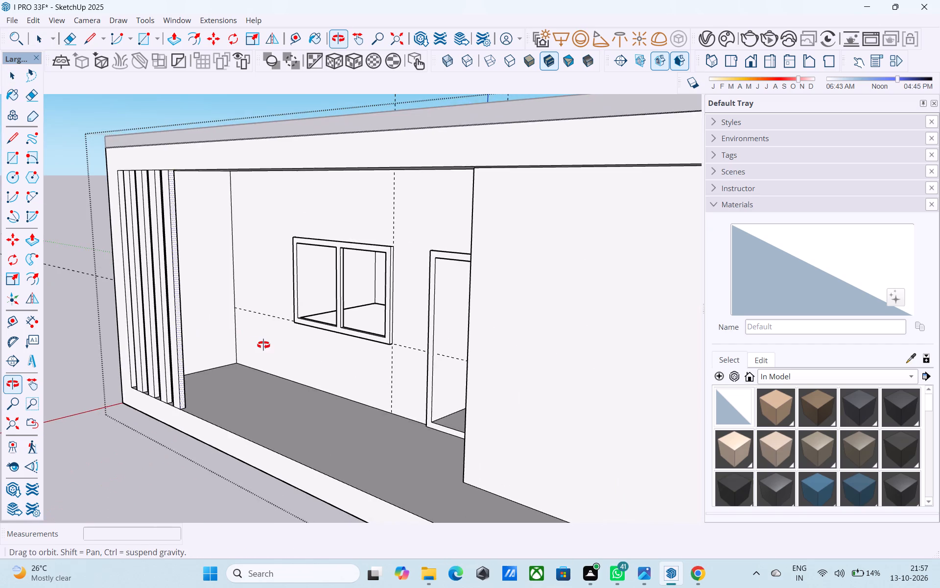
middle_drag(263, 345, 415, 361)
scroll(443, 388, down, 2)
middle_drag(440, 391, 439, 382)
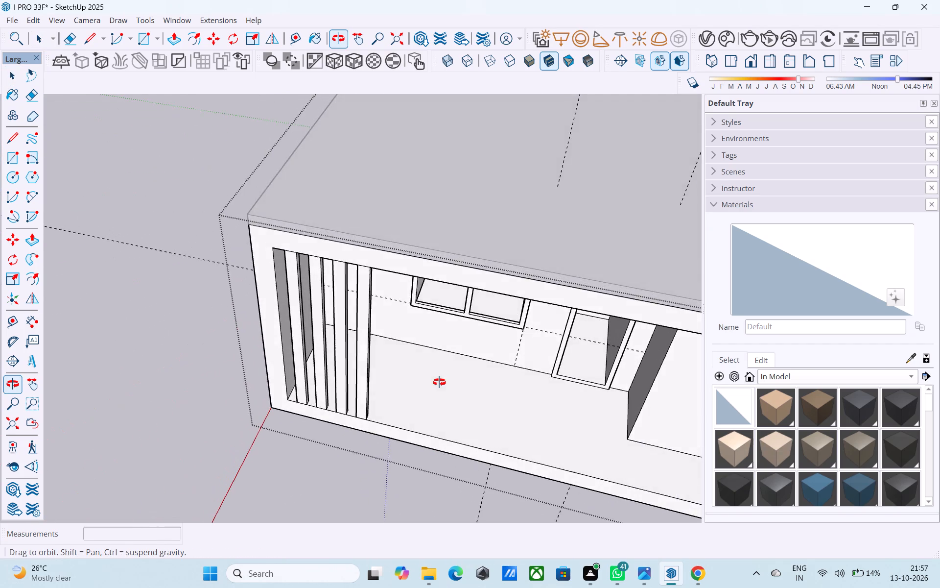
middle_drag(439, 382, 446, 366)
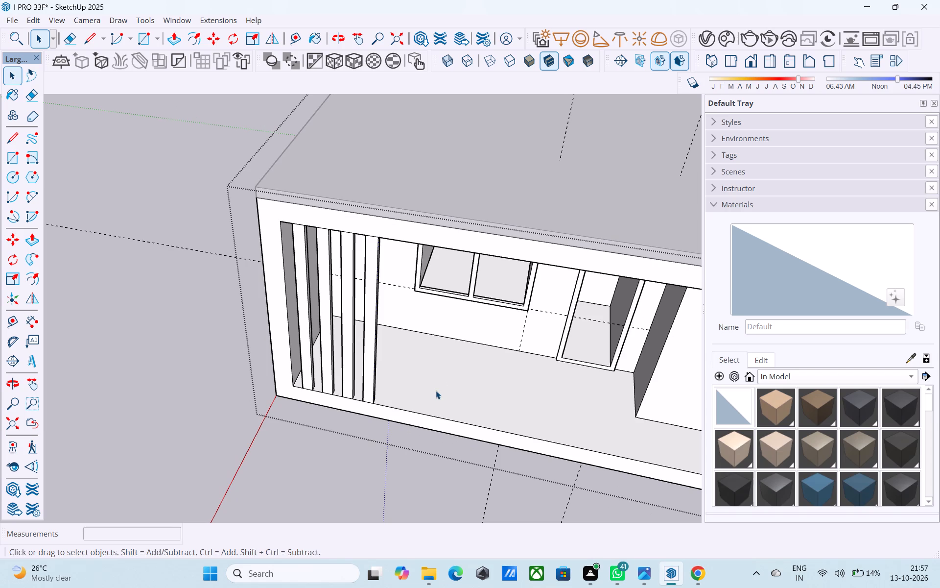
middle_drag(434, 390, 505, 267)
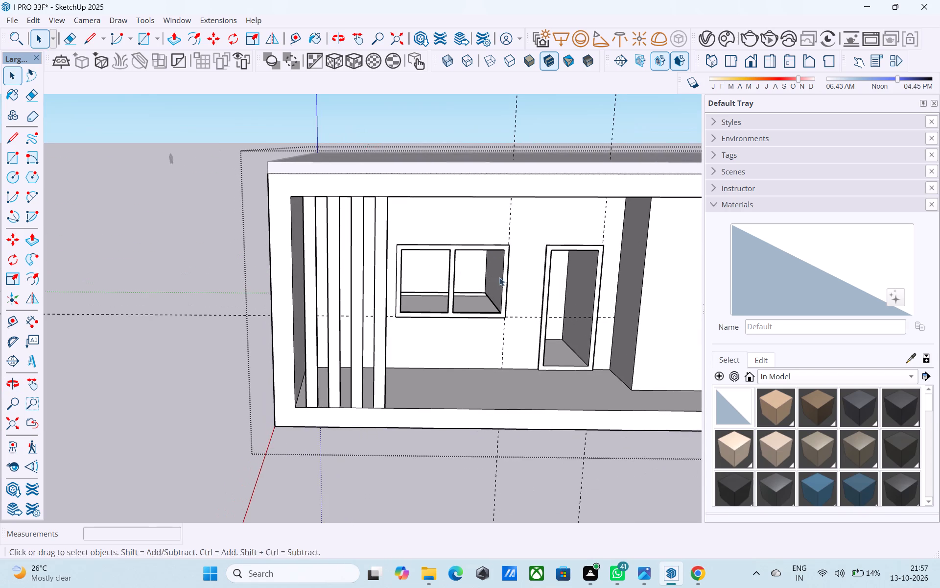
shift+middle_drag(490, 279, 352, 290)
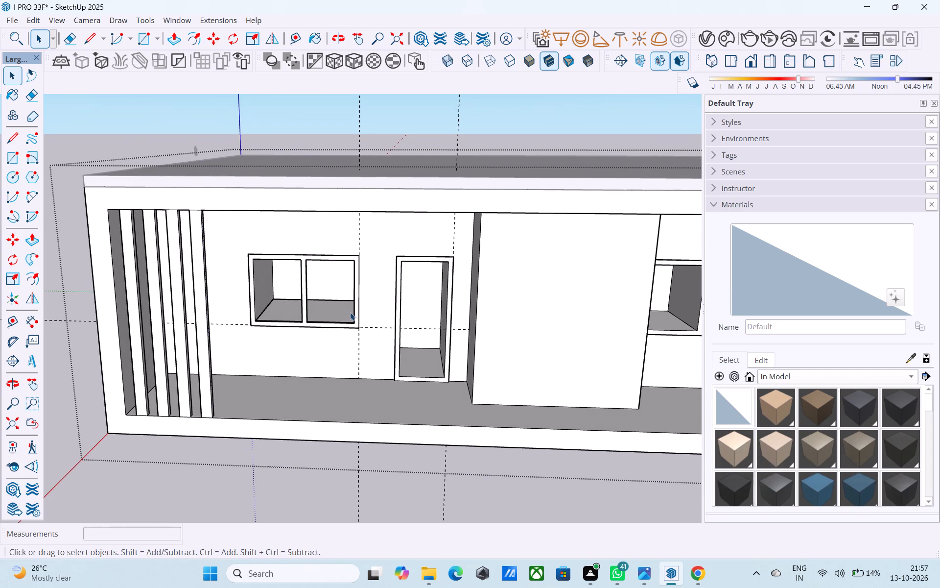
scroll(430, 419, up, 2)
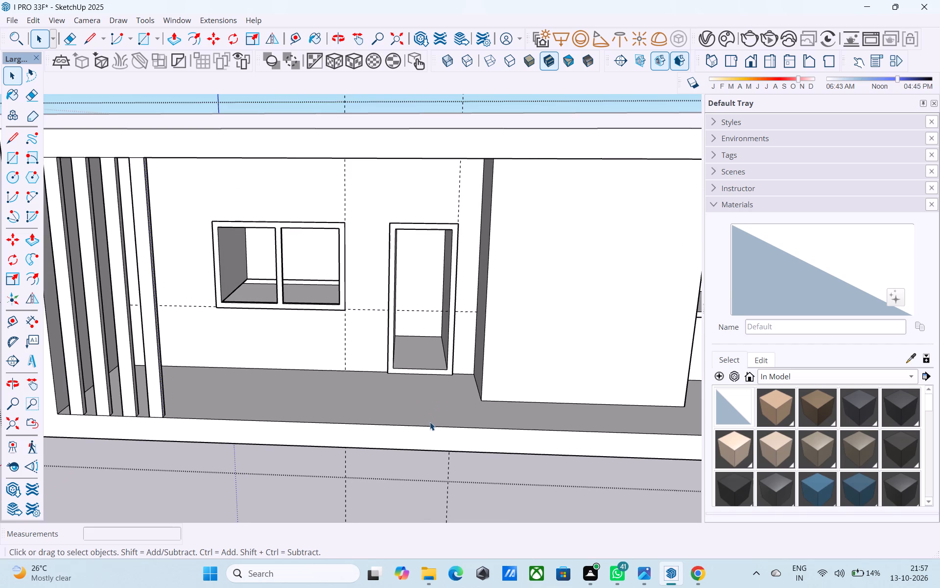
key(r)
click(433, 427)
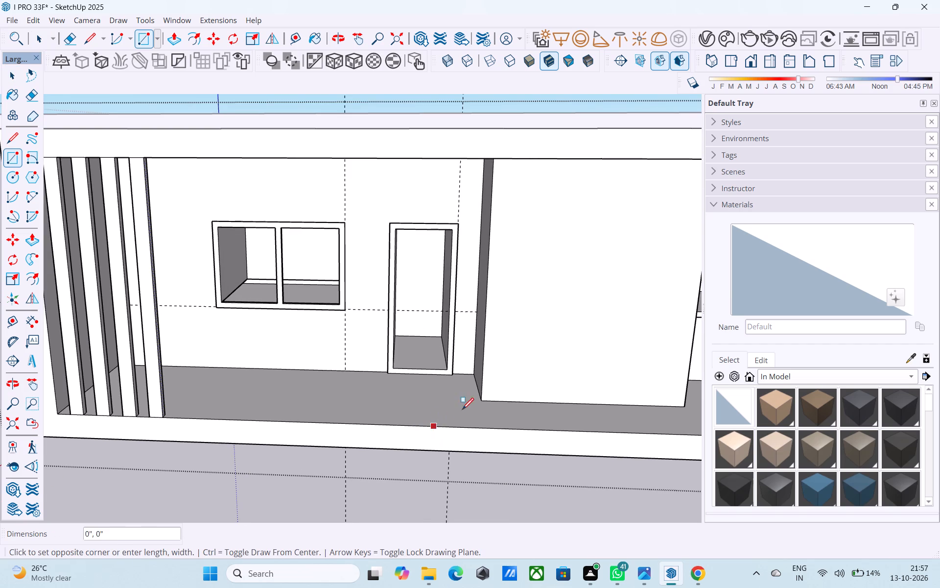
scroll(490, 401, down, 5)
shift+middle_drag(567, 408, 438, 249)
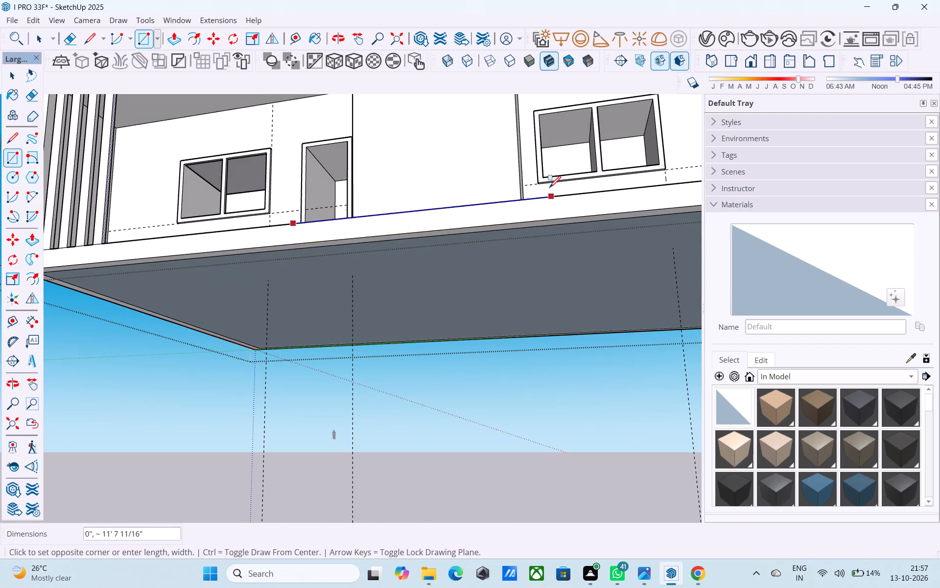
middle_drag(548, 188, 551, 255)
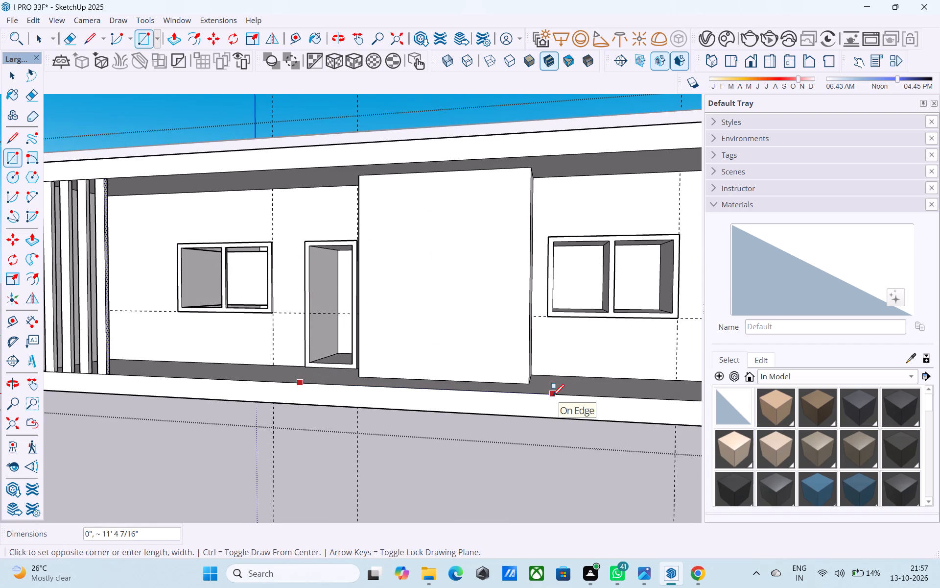
Draw a floor line about 2' 9" long from the pillar's front corner on the slatted-screen side to the storey's front edge.
key(l)
middle_drag(553, 397, 651, 474)
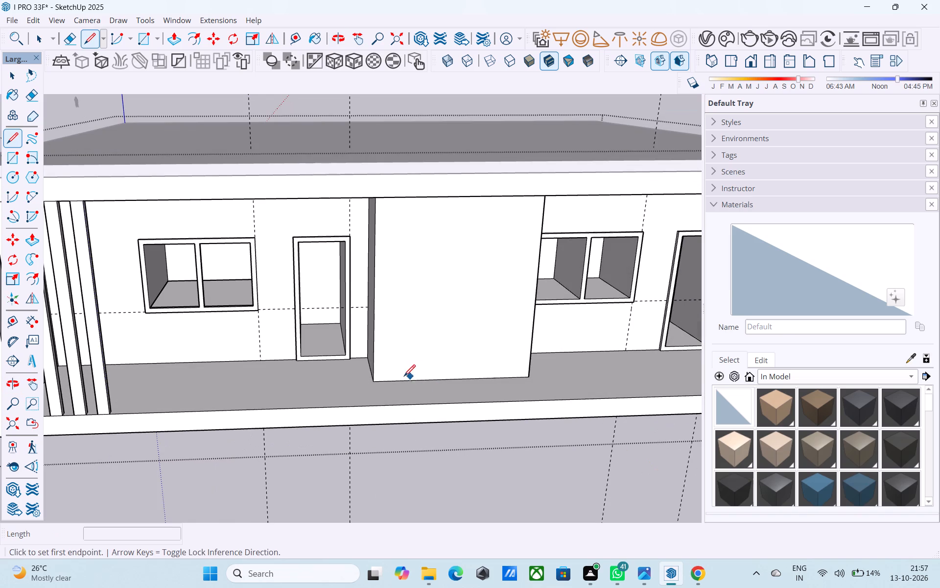
click(370, 377)
click(380, 406)
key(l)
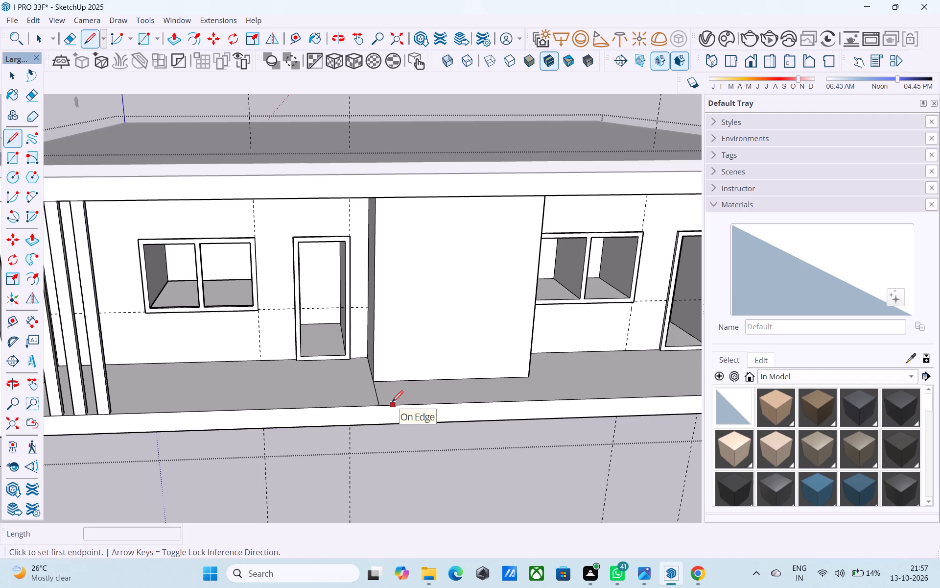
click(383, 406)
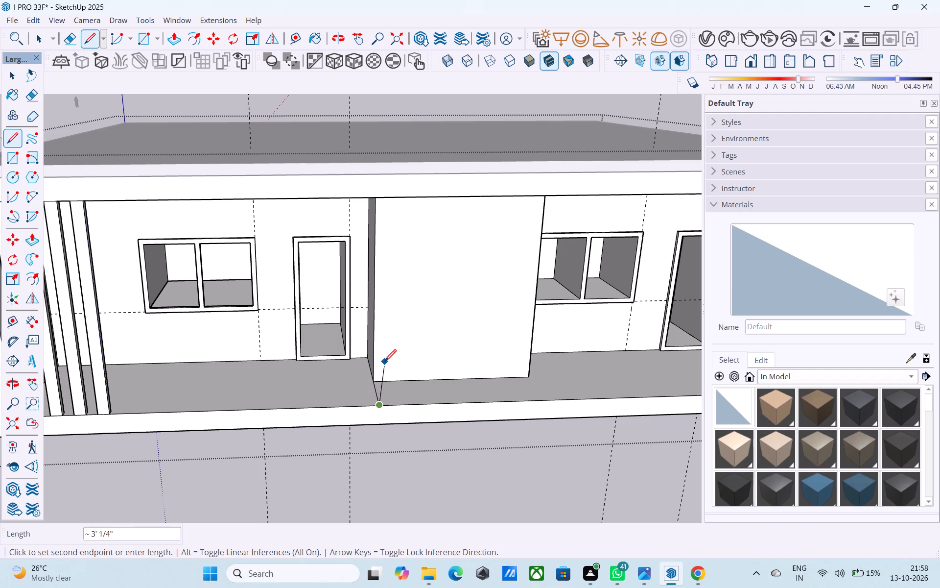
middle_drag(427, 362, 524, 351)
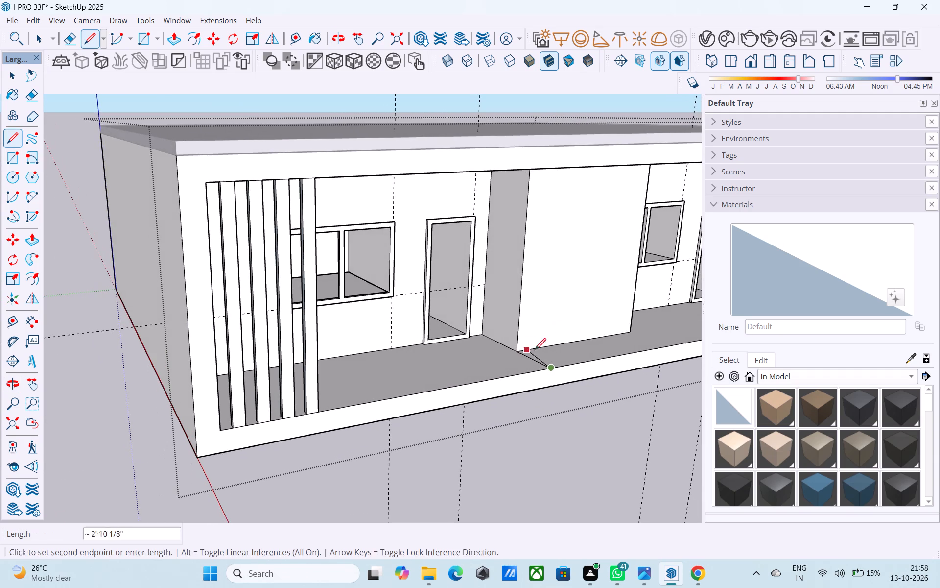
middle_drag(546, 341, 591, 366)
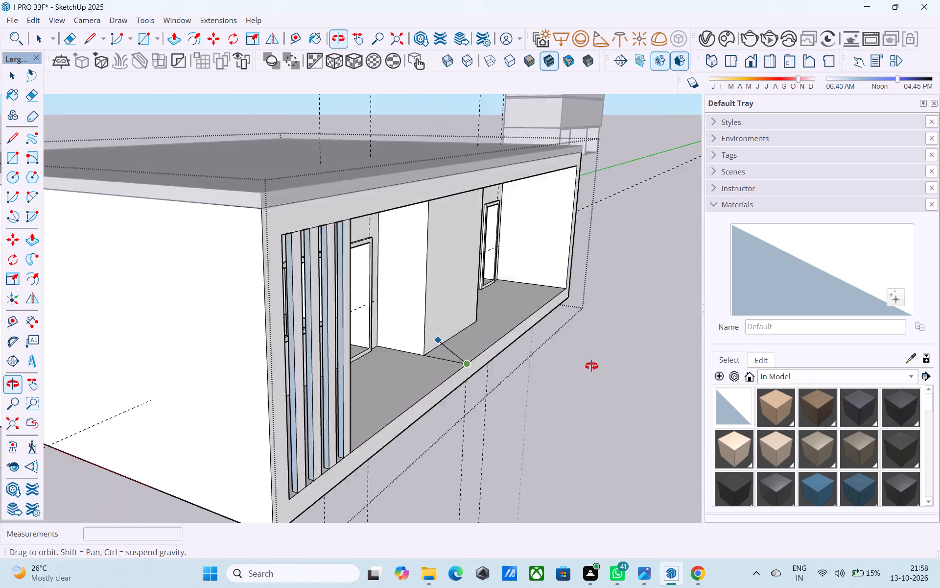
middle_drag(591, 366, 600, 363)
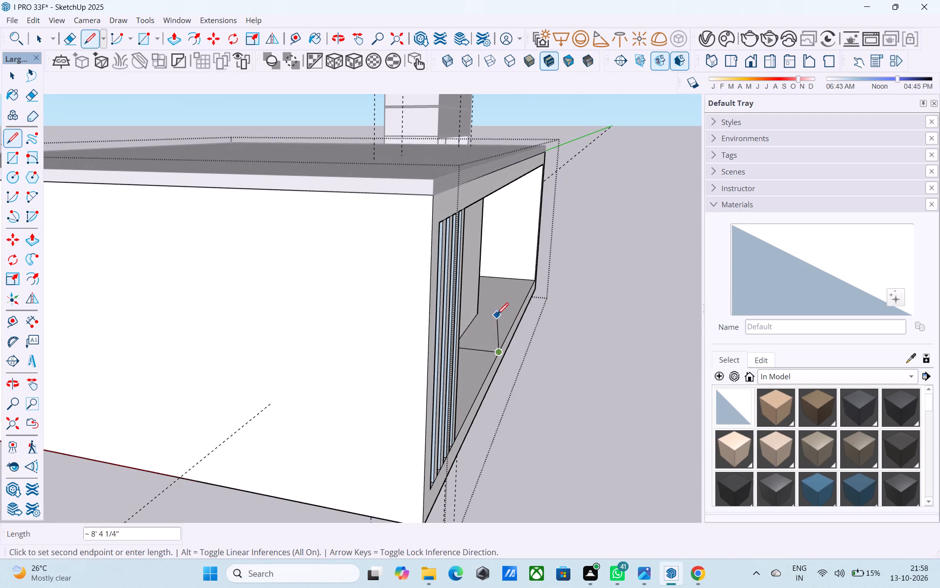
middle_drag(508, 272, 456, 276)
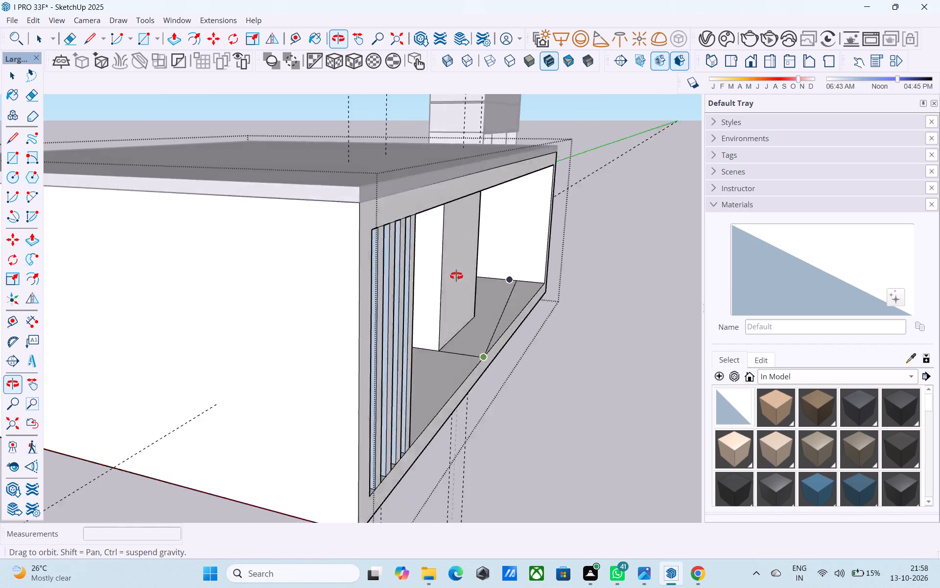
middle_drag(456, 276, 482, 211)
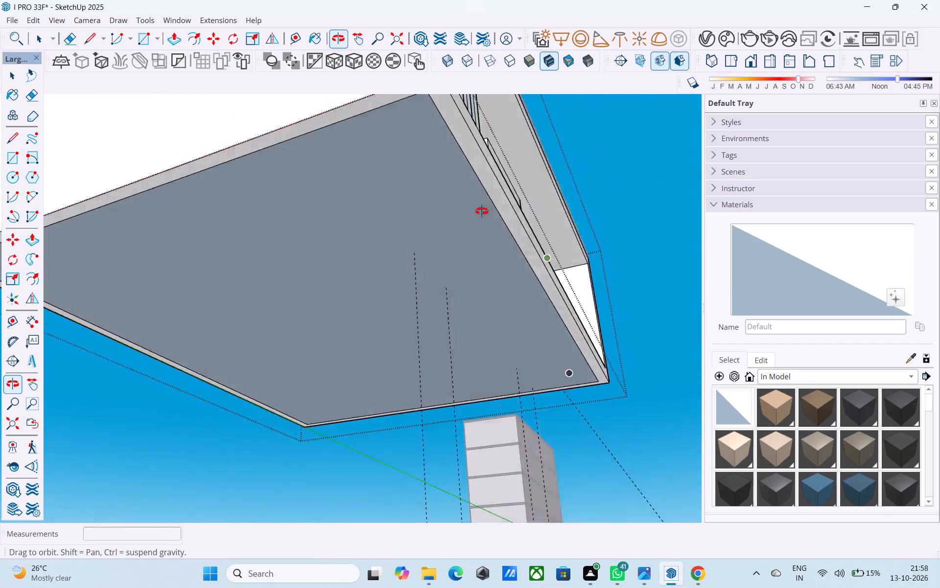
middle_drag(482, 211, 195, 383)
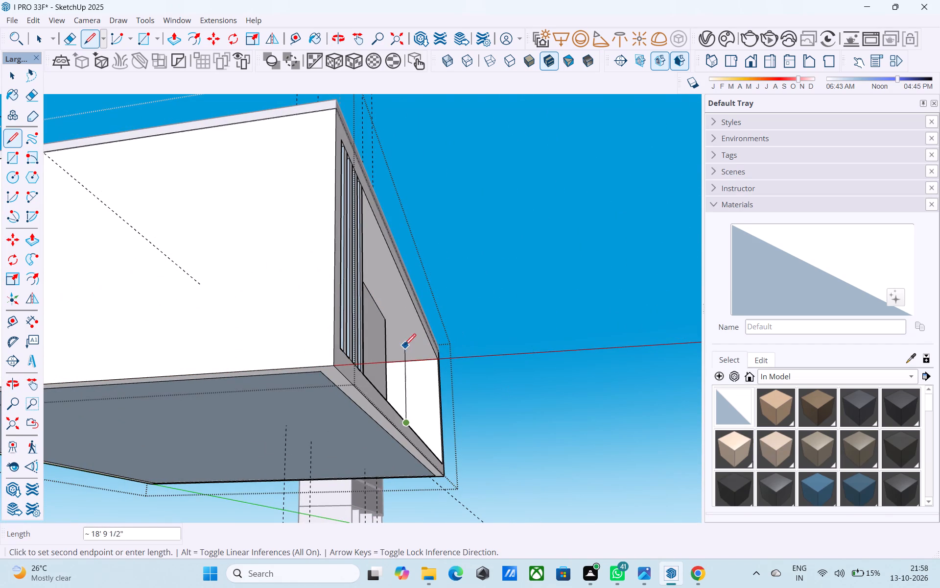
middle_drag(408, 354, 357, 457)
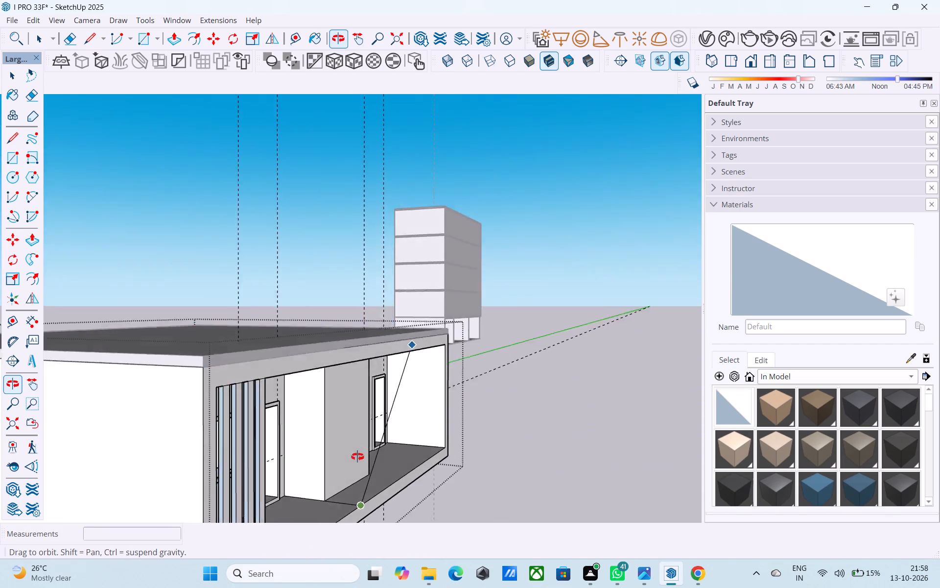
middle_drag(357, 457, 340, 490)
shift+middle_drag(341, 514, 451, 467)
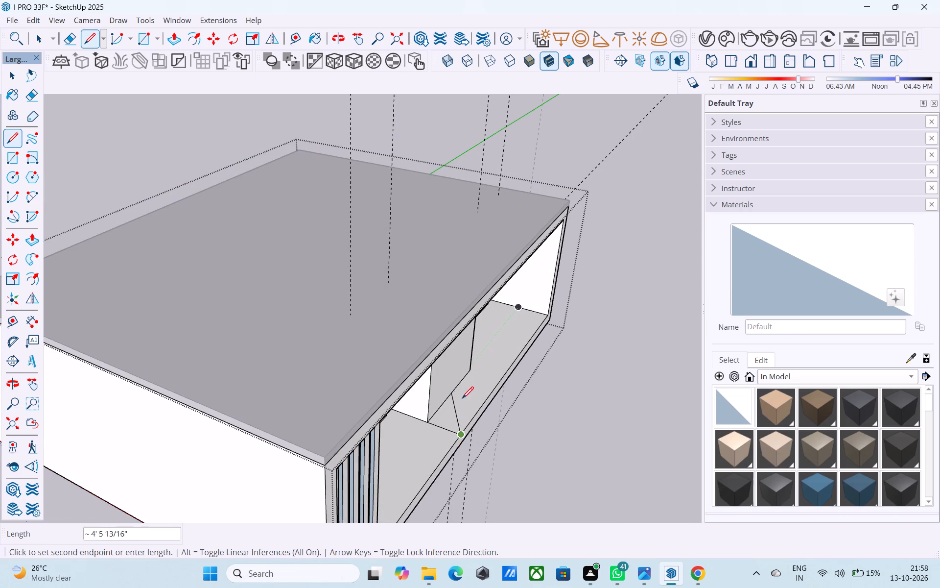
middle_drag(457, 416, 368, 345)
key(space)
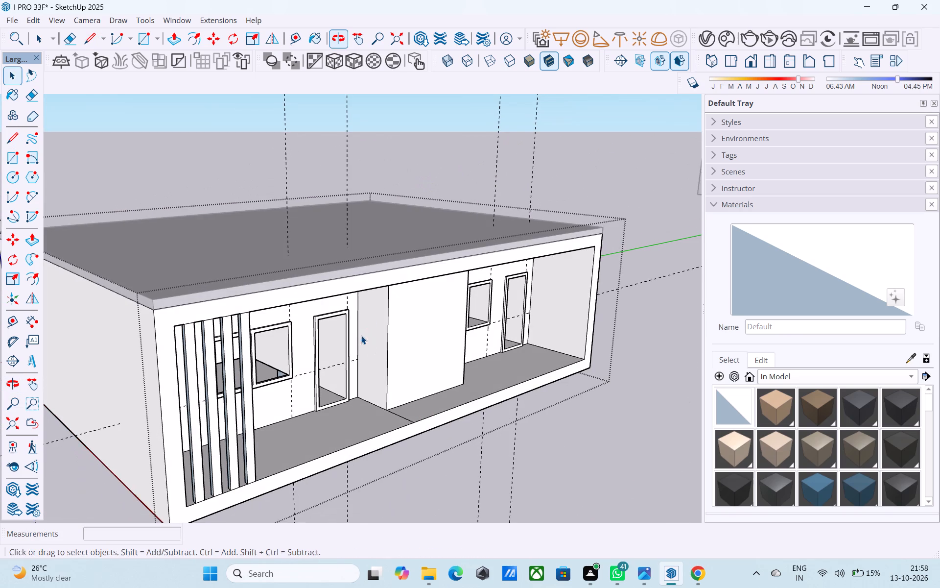
Copy the pillar's front vertical edge on the slatted-screen side about 2' 9" forward to the floor line's end at the storey's front.
scroll(376, 335, up, 3)
click(393, 341)
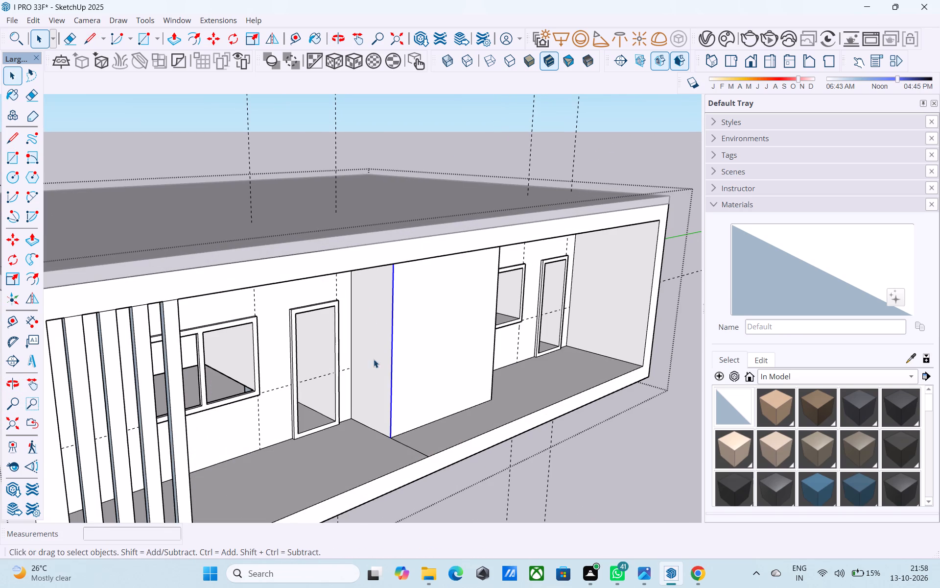
click(34, 464)
drag(230, 331, 260, 441)
scroll(265, 434, down, 2)
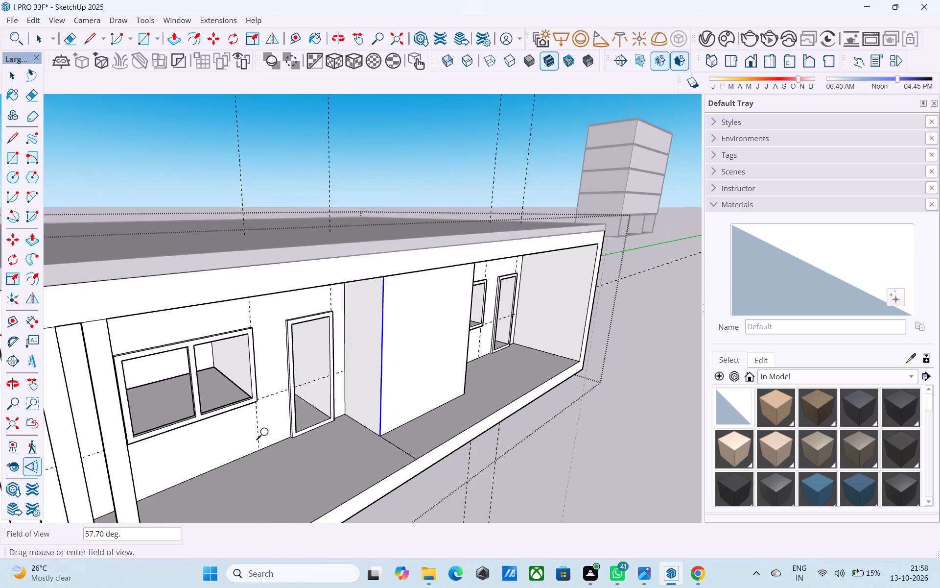
scroll(267, 433, down, 9)
drag(322, 475, 324, 418)
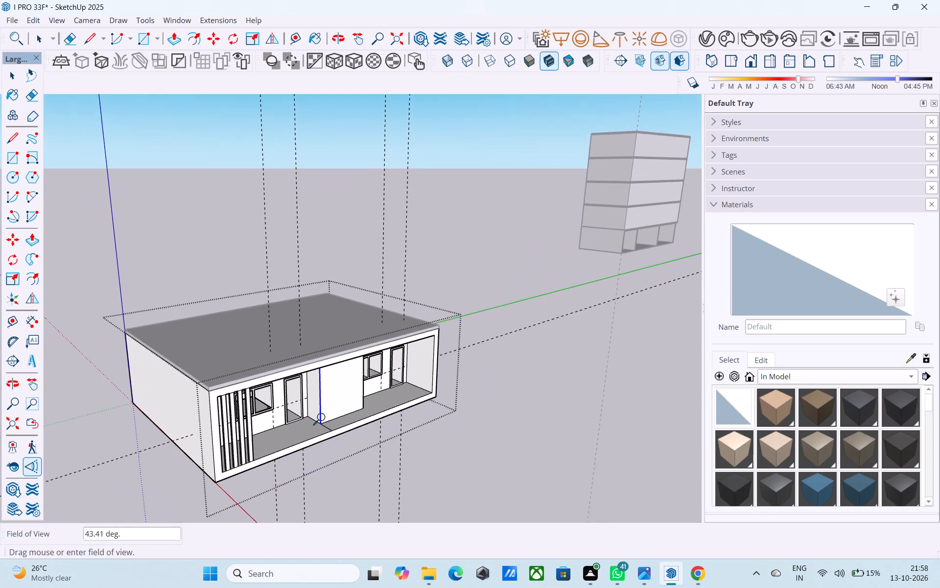
drag(324, 418, 311, 392)
middle_drag(382, 418, 389, 394)
scroll(380, 394, up, 6)
key(m)
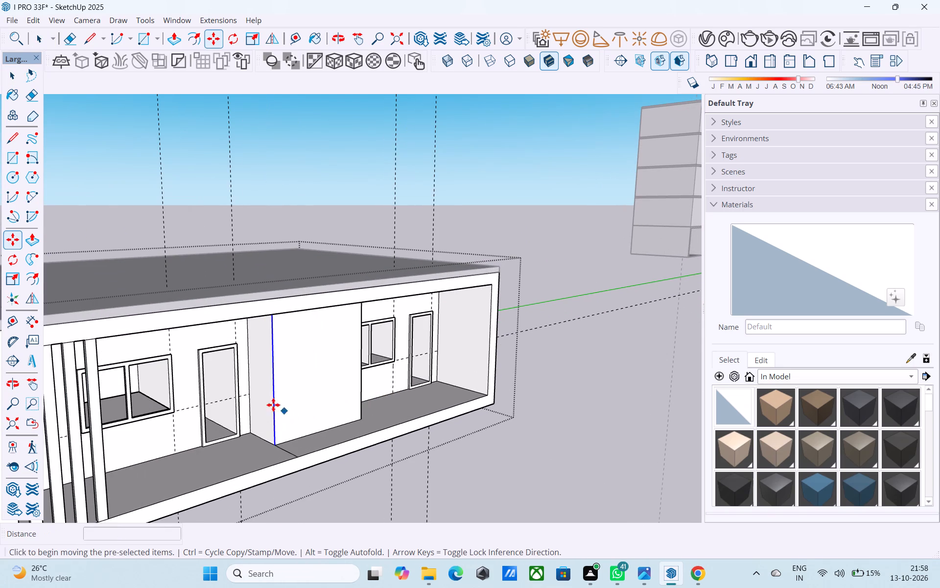
click(276, 441)
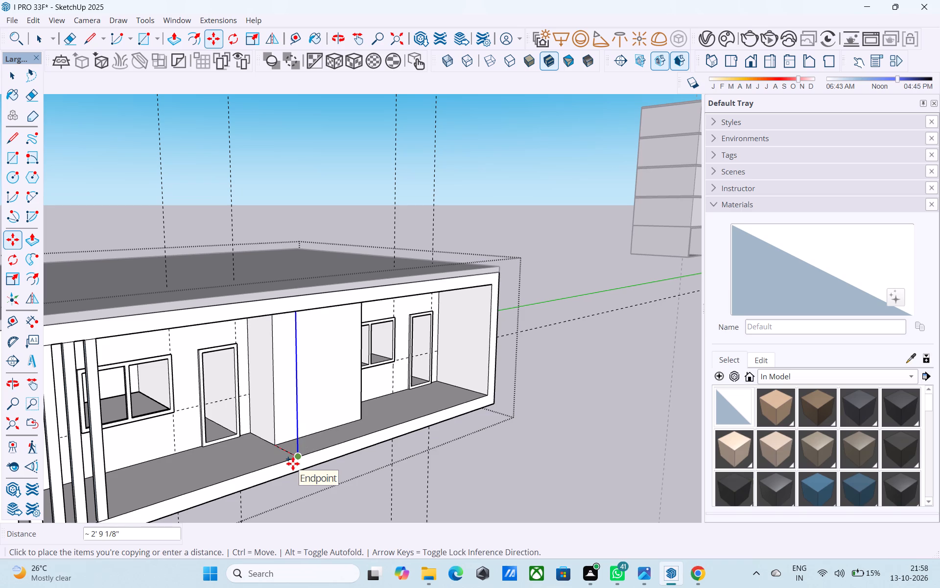
click(293, 464)
middle_drag(313, 437, 299, 429)
key(space)
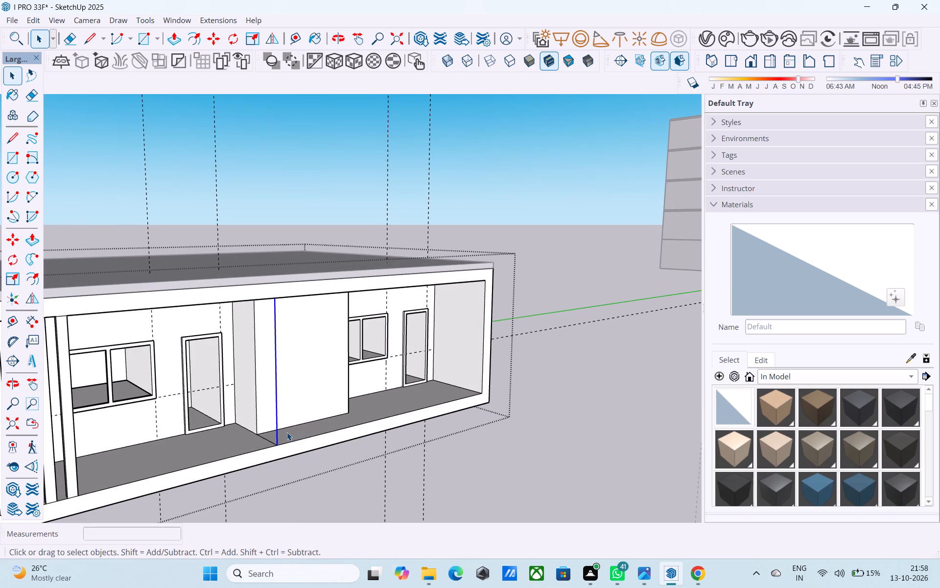
Draw a 3' vertical line up the copied front edge from the floor line's end at the storey's front.
key(l)
click(274, 443)
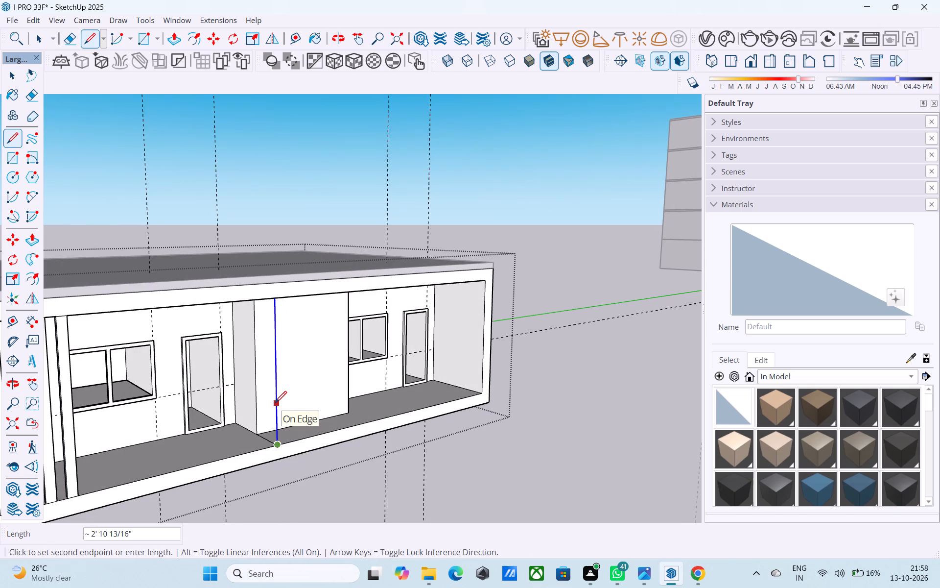
key(3)
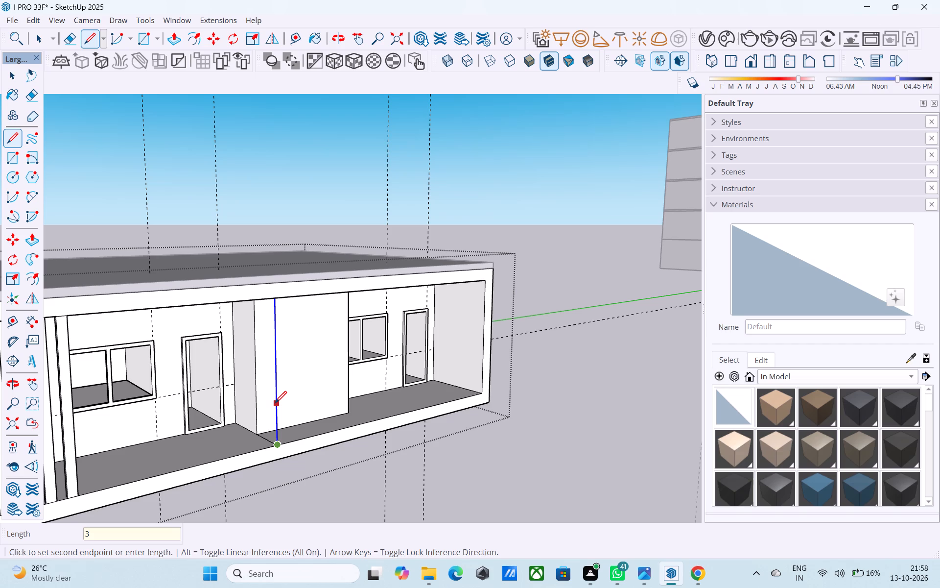
key(apostrophe)
key(Return)
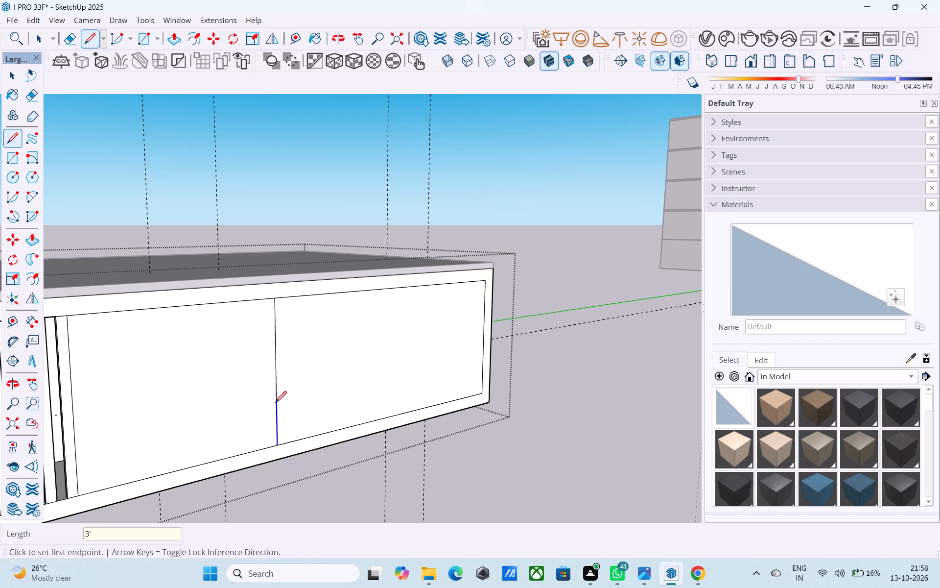
Delete the two faces covering the front opening on either side of the copied vertical edge.
key(r)
click(275, 404)
key(space)
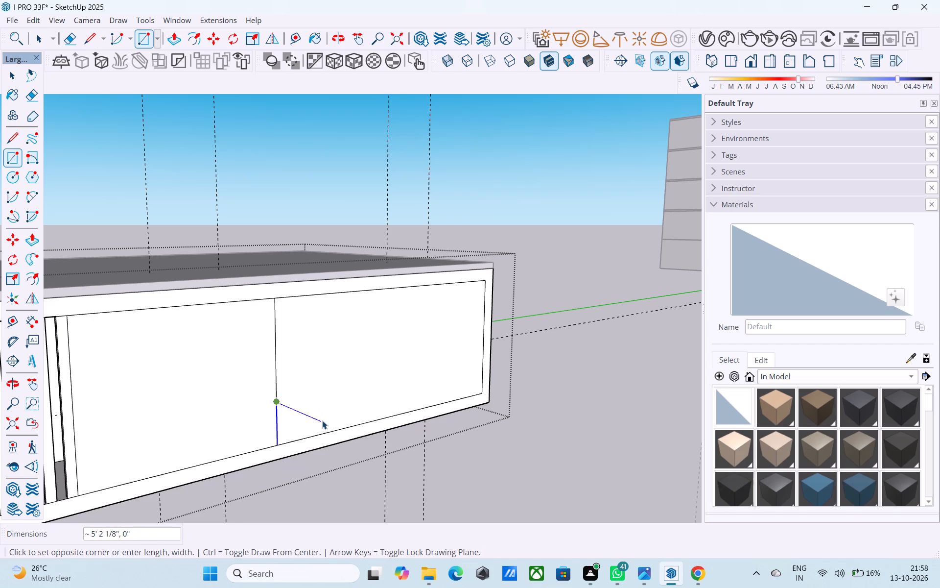
click(326, 412)
key(Delete)
click(215, 406)
key(Delete)
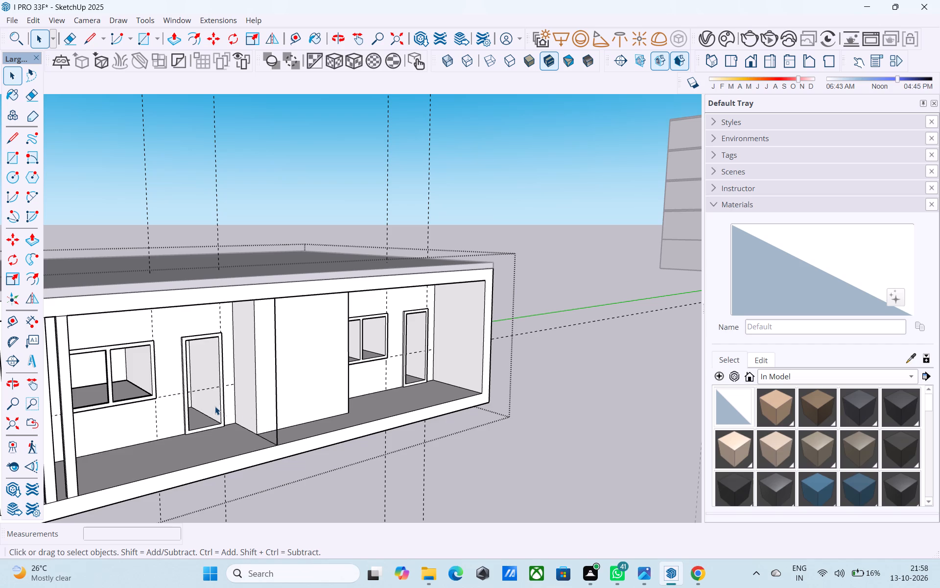
Draw a floor line about 2' 10" from the pillar's other front corner to the storey's front, and a 3' high rectangle between the floor lines' ends.
key(l)
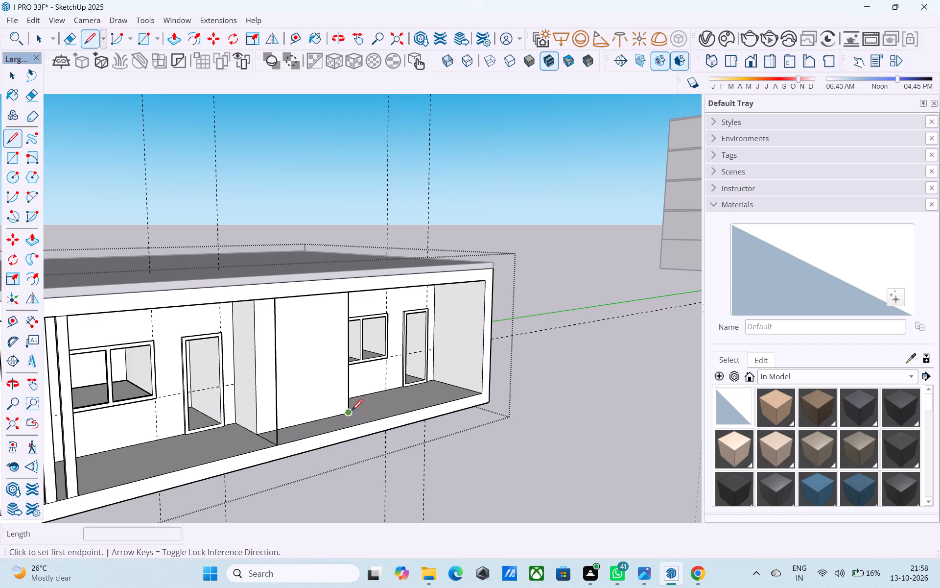
click(351, 411)
click(364, 422)
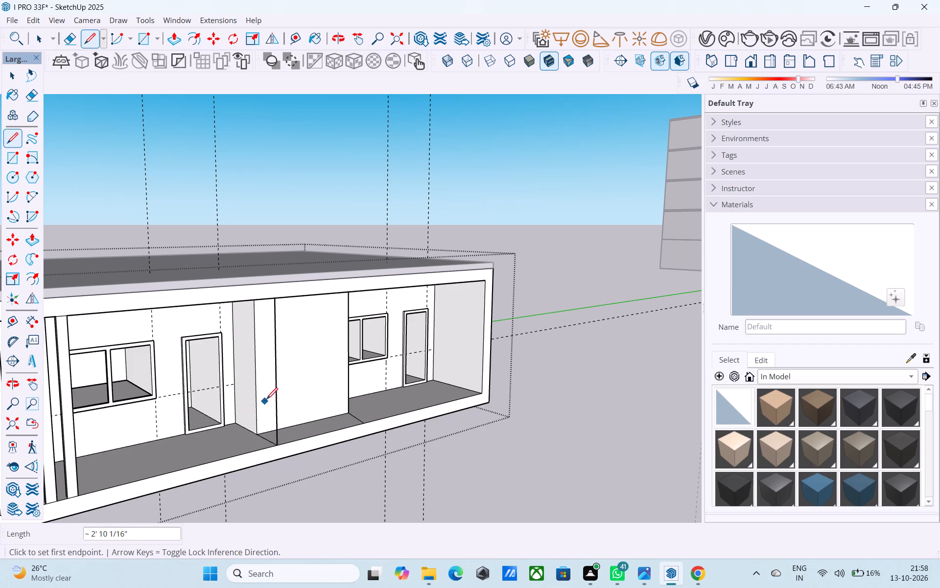
key(r)
click(276, 405)
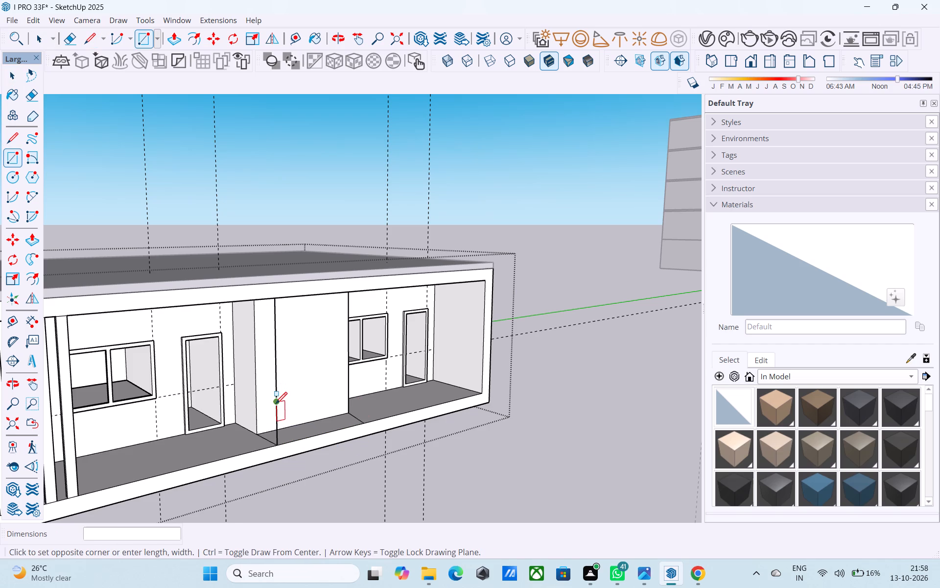
click(363, 423)
Delete the faces filling the front opening around the 3' rectangle and erase the leftover vertical edge above it.
key(space)
click(356, 364)
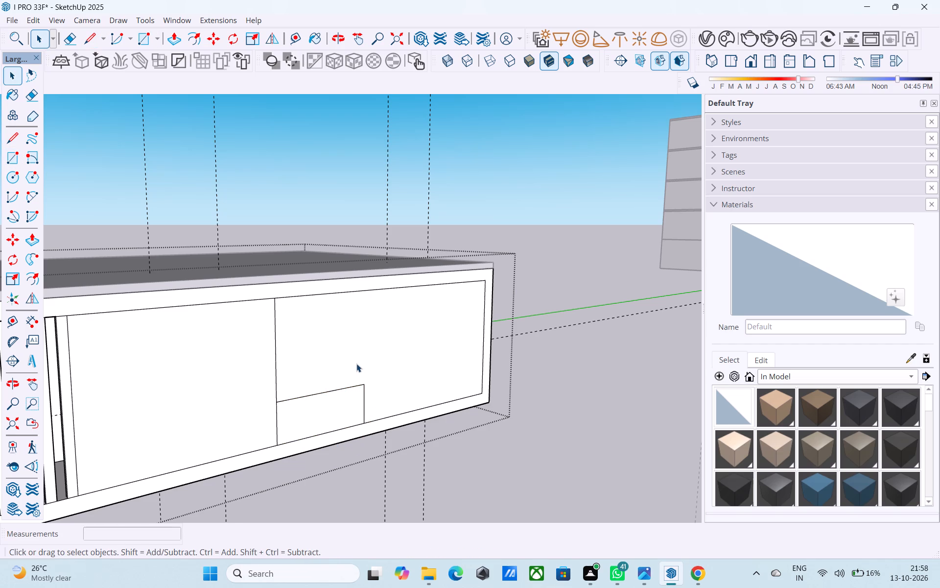
key(Delete)
click(176, 383)
key(Delete)
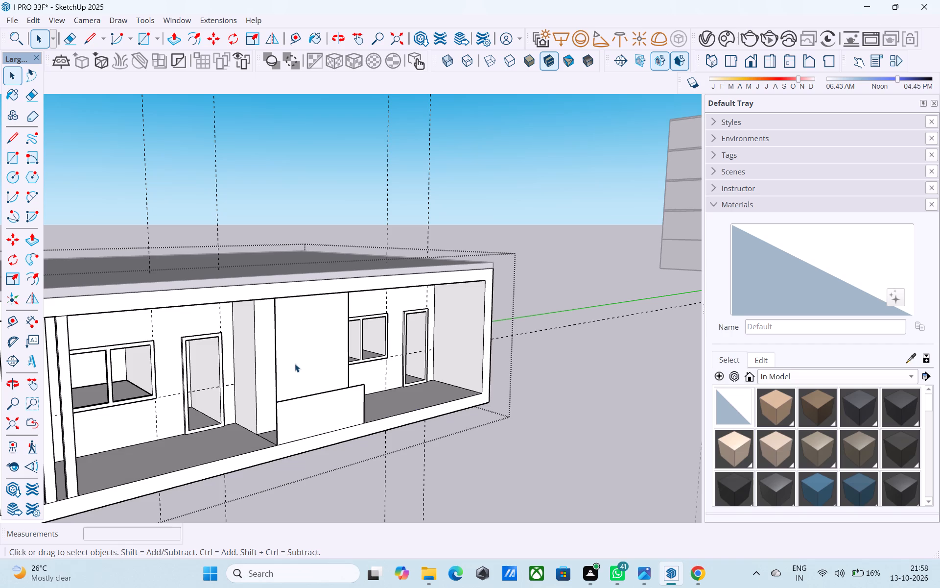
key(e)
drag(285, 356, 277, 351)
key(space)
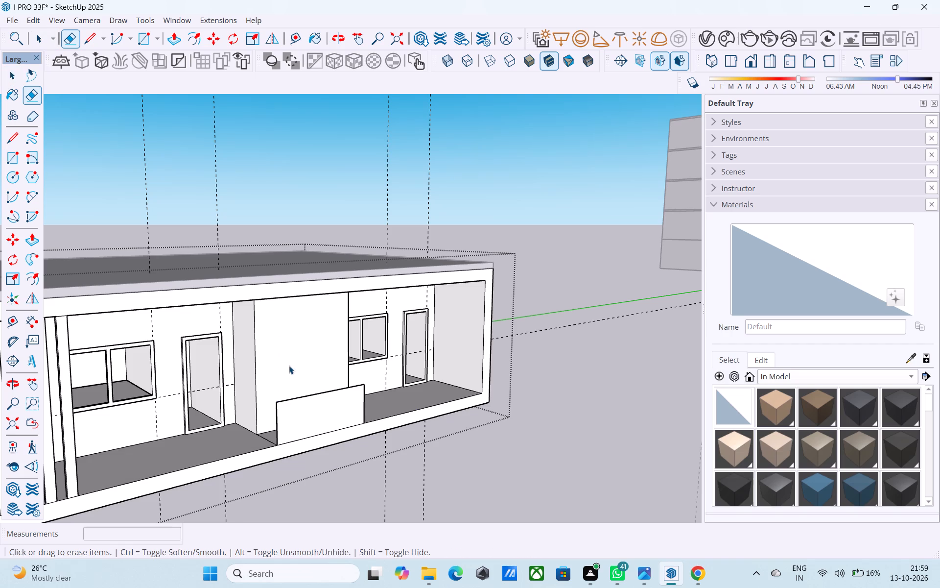
Push/Pull the 3' high panel in front of the pillar 6" inward to give it thickness.
scroll(290, 366, down, 3)
middle_drag(294, 372, 424, 411)
scroll(396, 429, up, 12)
middle_drag(357, 430, 366, 430)
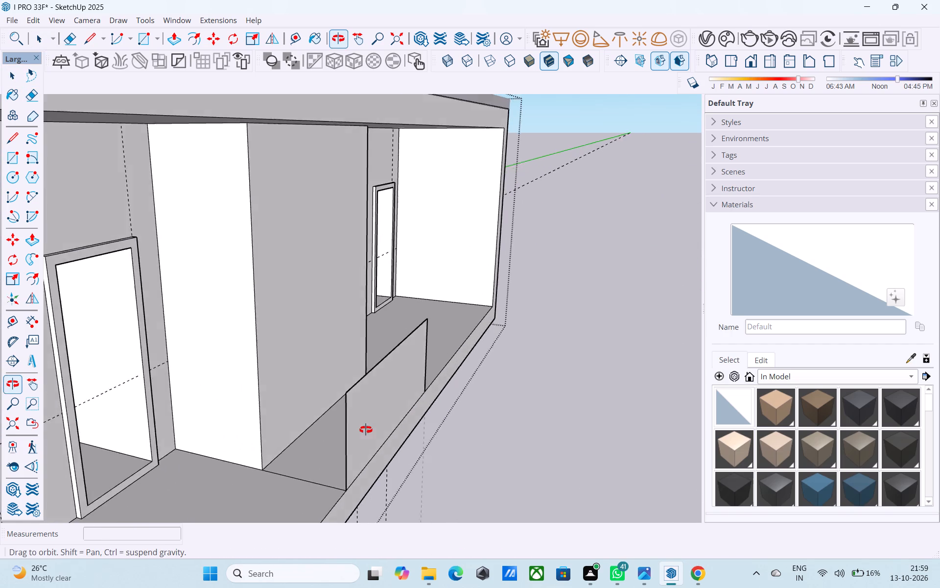
middle_drag(366, 430, 391, 412)
scroll(391, 412, up, 5)
middle_drag(394, 410, 441, 416)
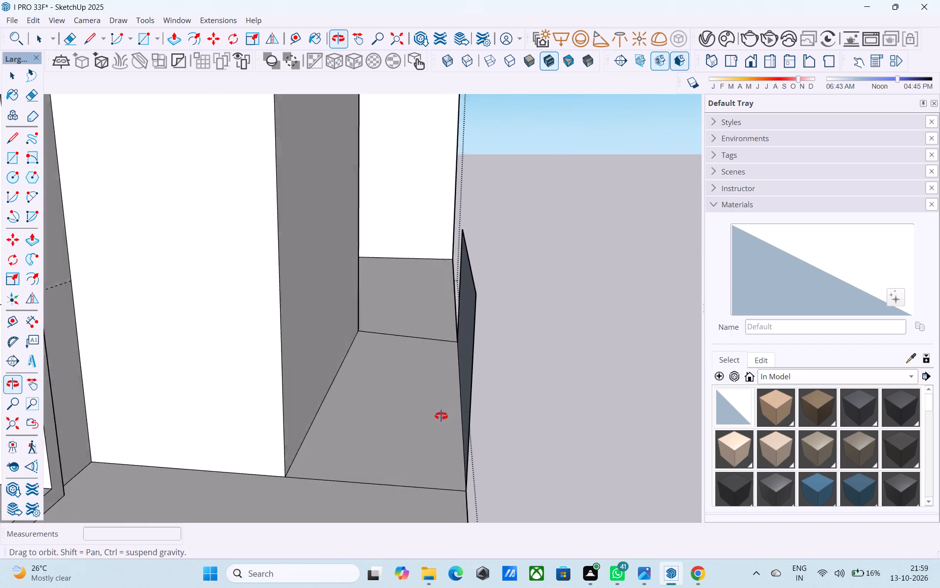
middle_drag(441, 416, 450, 407)
click(464, 373)
key(p)
click(463, 373)
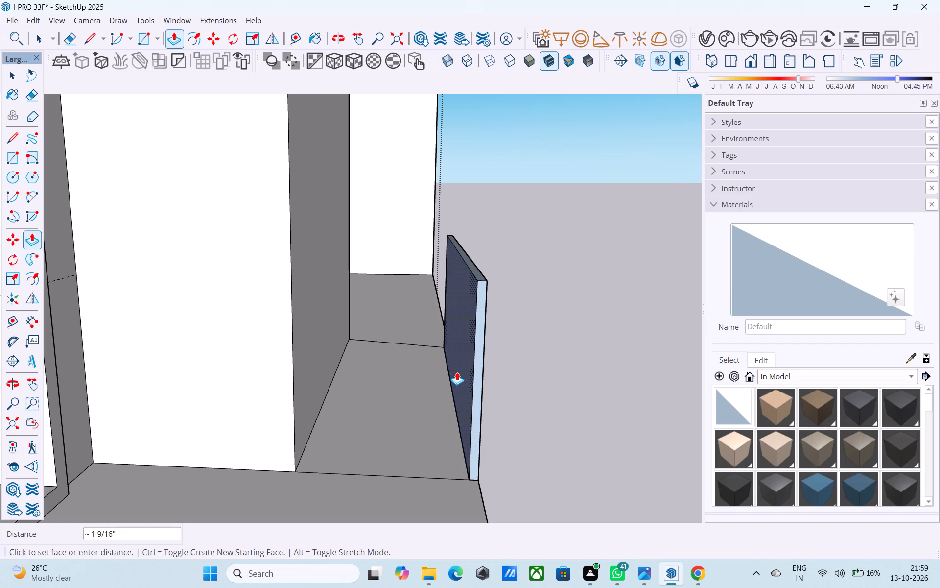
text(6")
key(Return)
key(space)
Reverse the low wall's pillar-facing face and its end face on the slatted-screen side.
middle_drag(457, 372, 185, 368)
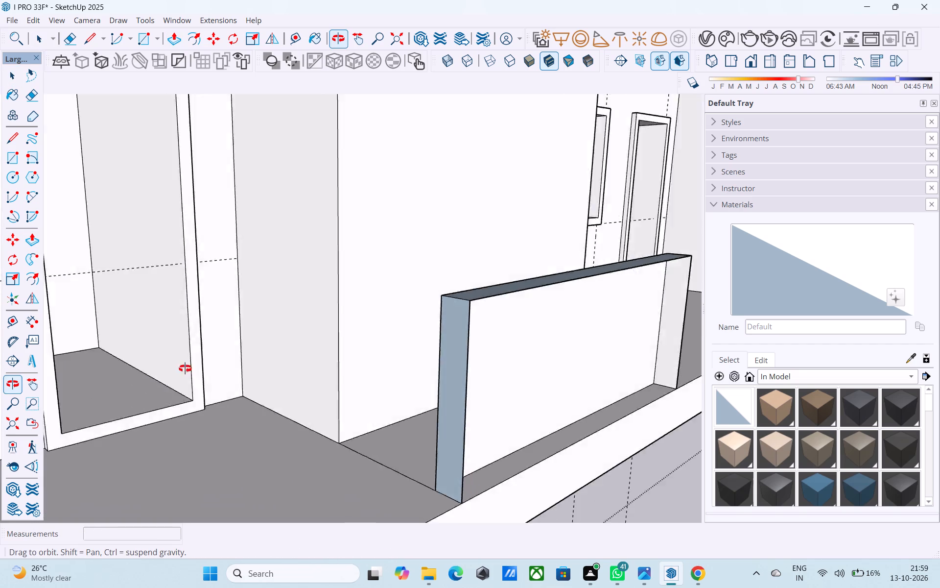
middle_drag(185, 368, 113, 349)
scroll(125, 351, down, 5)
scroll(398, 411, up, 4)
middle_drag(398, 411, 572, 433)
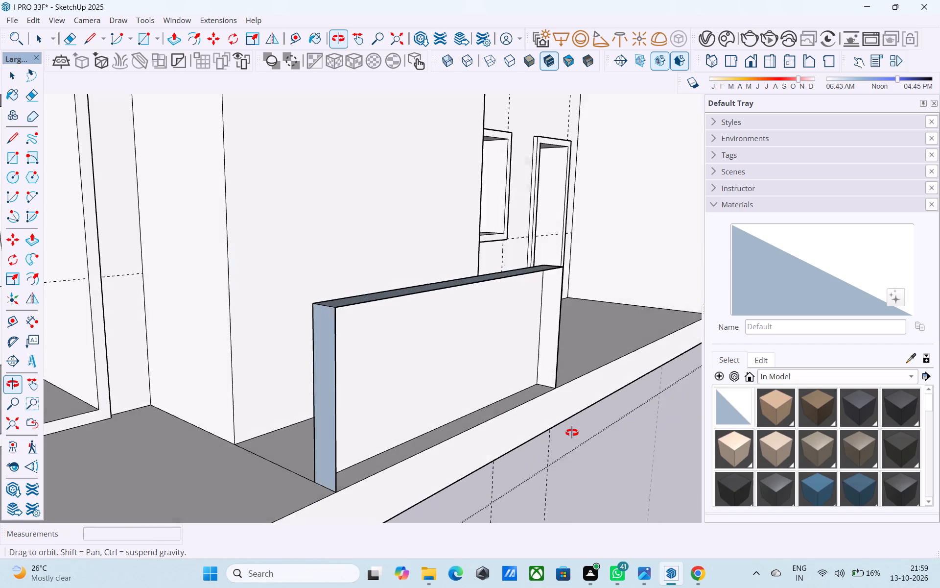
middle_drag(572, 433, 572, 433)
middle_drag(442, 405, 529, 421)
middle_drag(444, 399, 535, 407)
scroll(454, 386, up, 2)
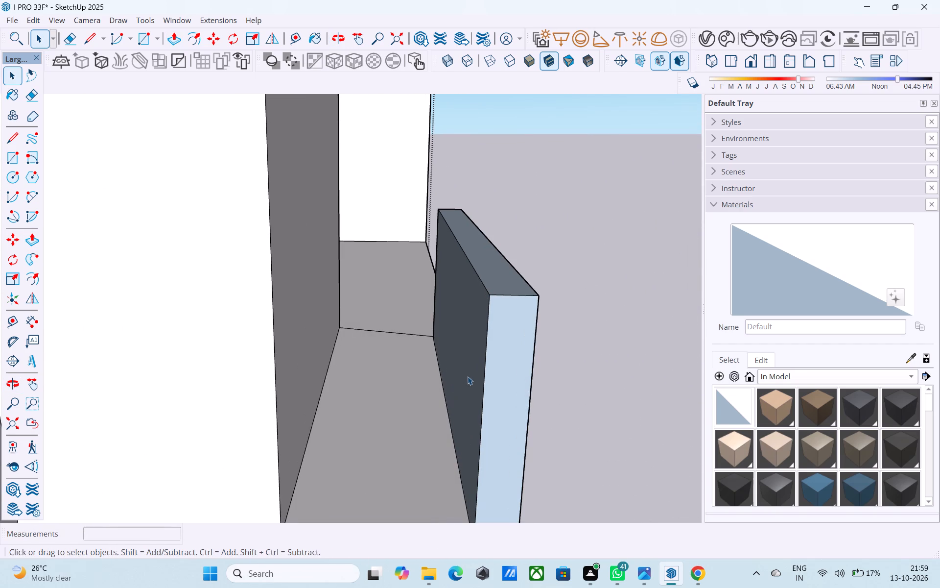
click(472, 374)
right_click(472, 374)
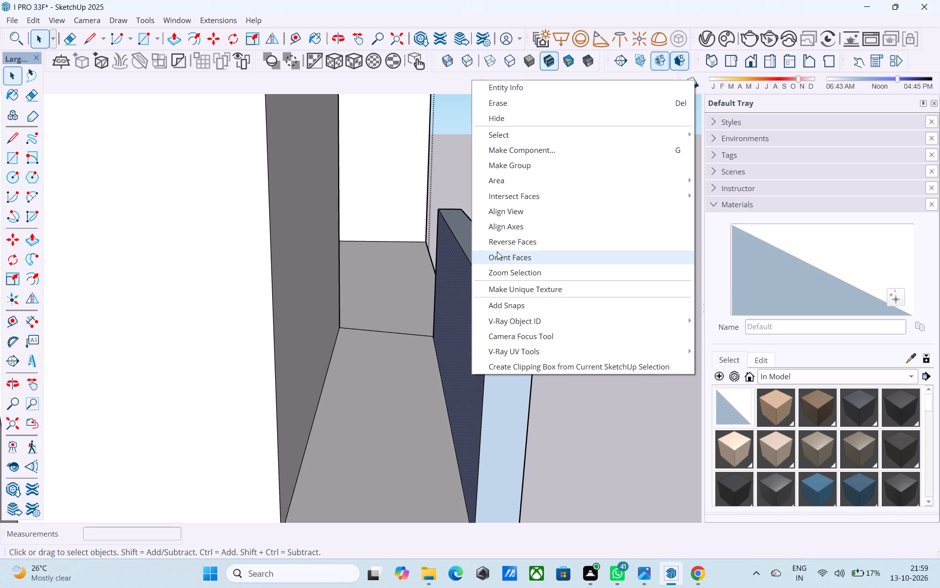
click(499, 240)
click(526, 363)
right_click(526, 363)
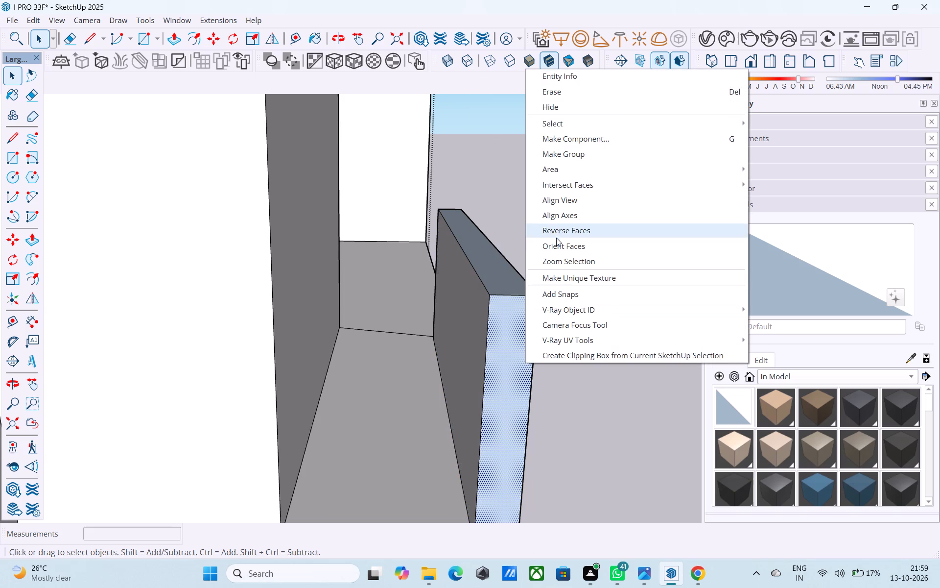
click(559, 230)
Reverse the low wall's top face and its end face on the side away from the slatted screen.
middle_drag(555, 254, 508, 320)
click(331, 419)
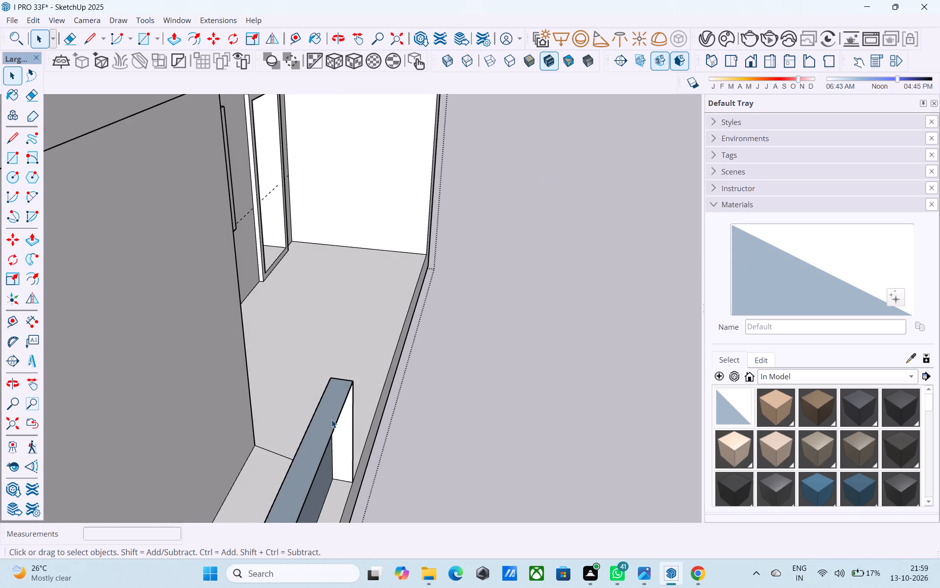
right_click(331, 419)
click(385, 281)
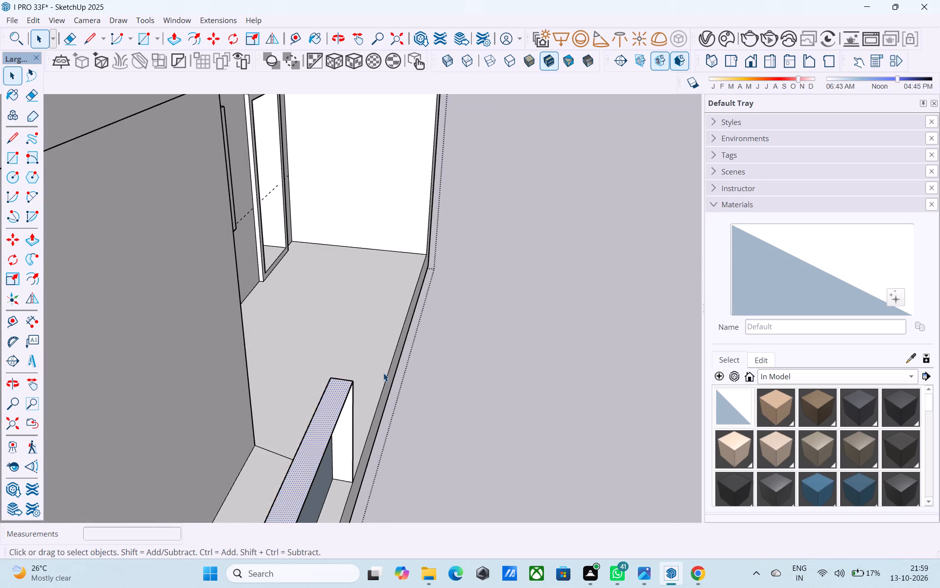
scroll(383, 374, down, 3)
middle_drag(378, 373, 282, 275)
scroll(290, 281, down, 4)
scroll(238, 281, up, 4)
click(252, 270)
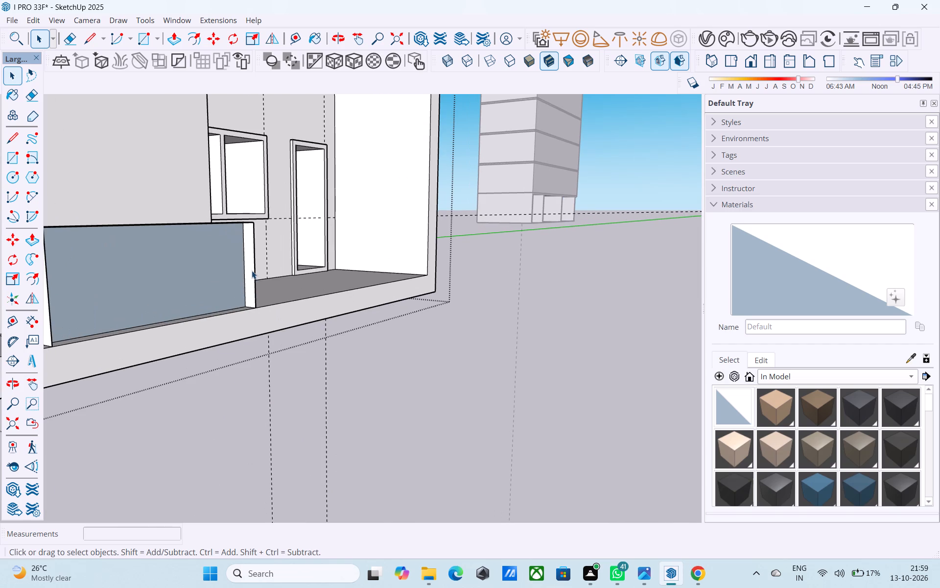
right_click(252, 270)
click(286, 433)
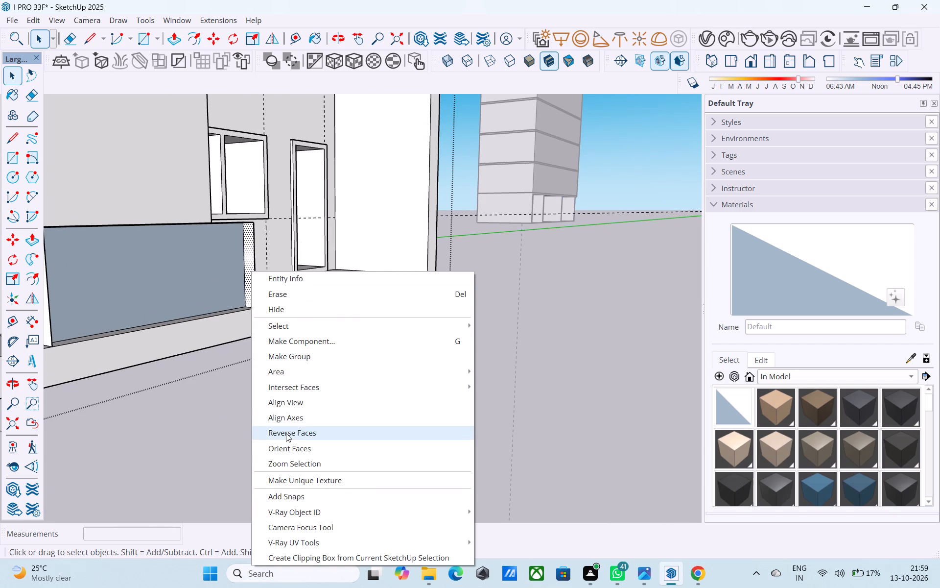
Draw a 3' high rectangle corner to corner over the low wall's open front side to close it.
scroll(301, 418, down, 5)
middle_drag(190, 358, 213, 372)
scroll(189, 369, up, 3)
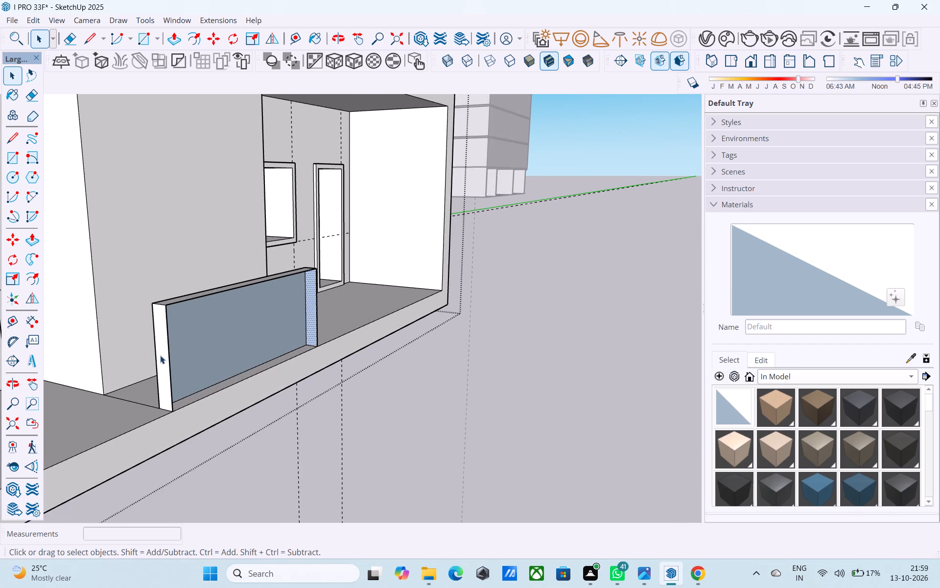
scroll(307, 354, down, 1)
middle_drag(230, 396, 162, 464)
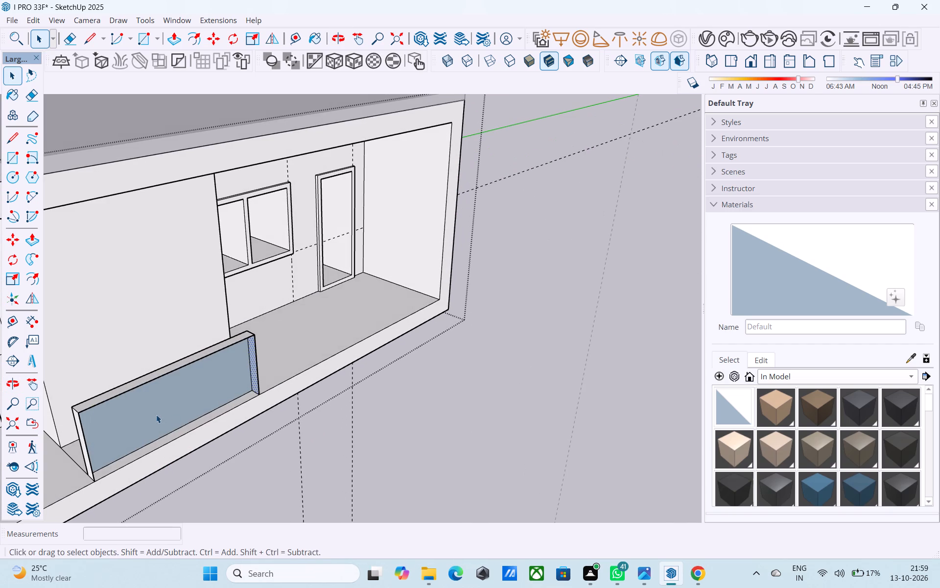
key(r)
click(79, 416)
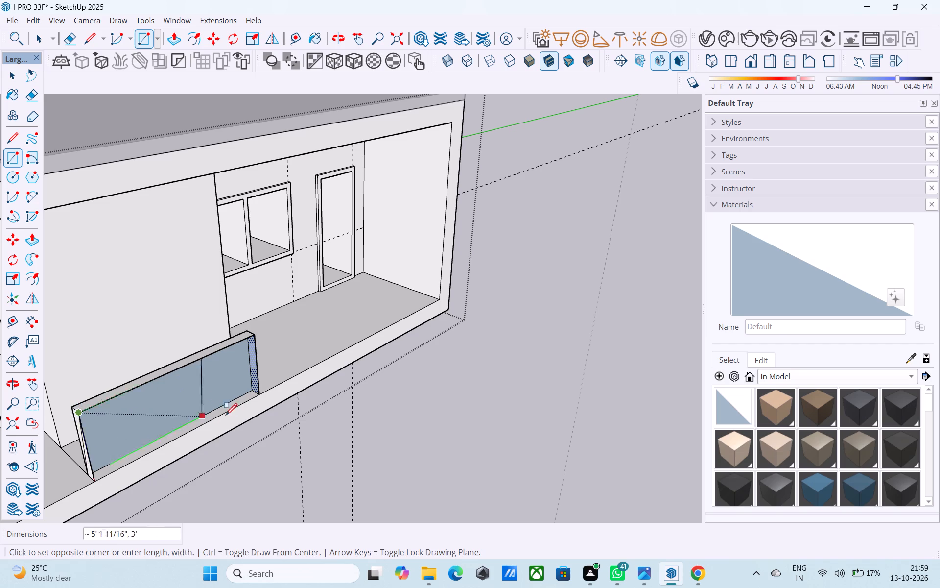
click(258, 397)
Delete the face filling the storey's front opening around the low wall.
scroll(363, 380, down, 11)
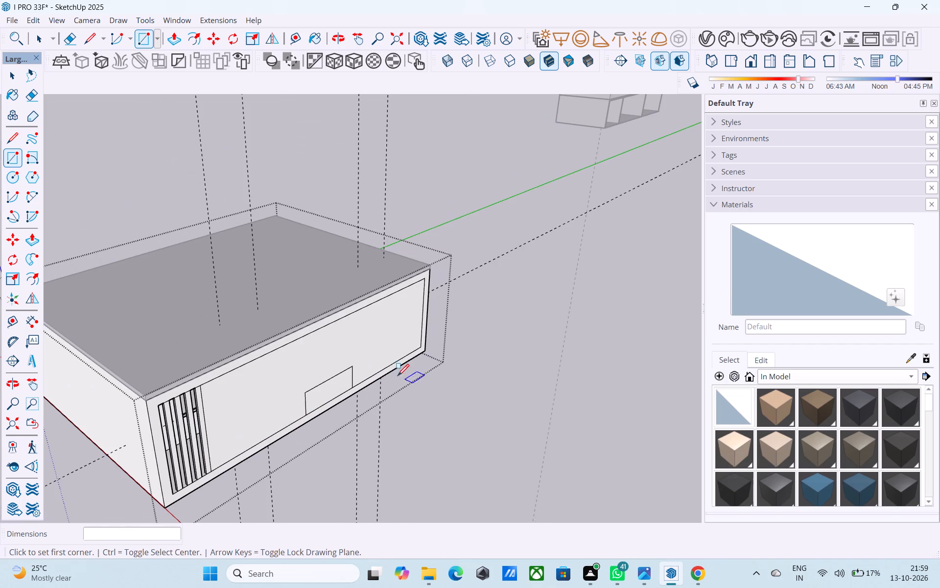
key(space)
click(372, 351)
key(Delete)
Examine the storey's front, slatted screen and closed low wall from several angles.
middle_drag(362, 340, 175, 264)
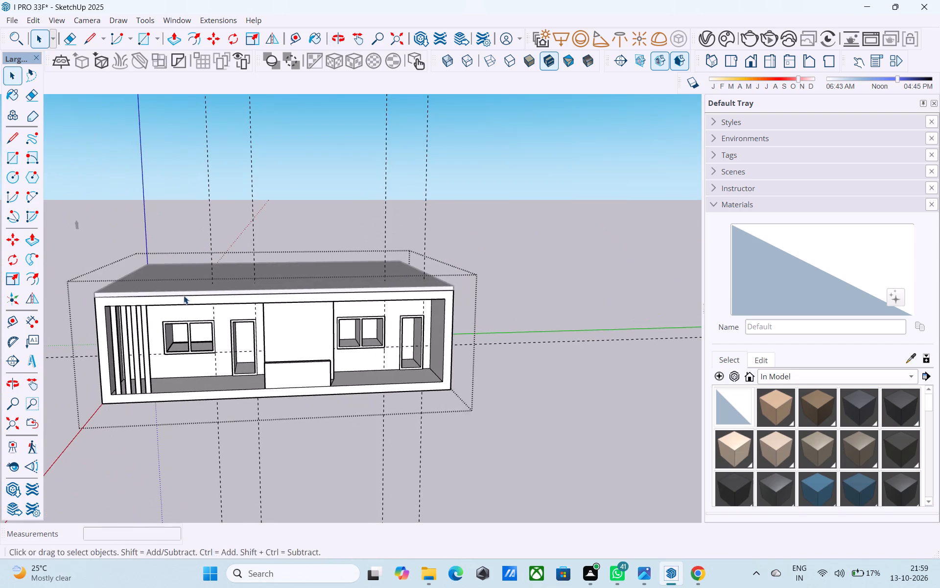
shift+middle_drag(189, 311, 250, 294)
middle_drag(322, 345, 457, 344)
middle_drag(379, 373, 414, 367)
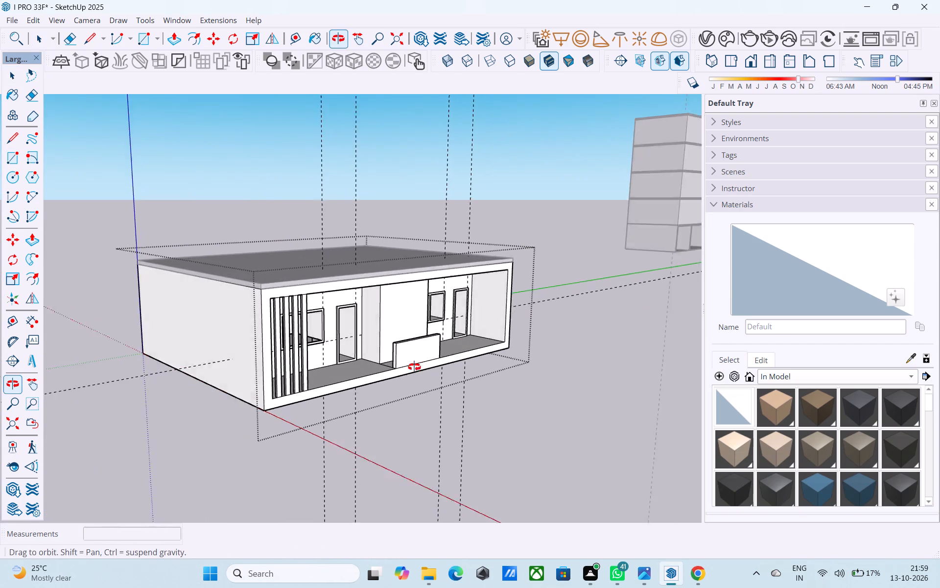
middle_drag(414, 367, 416, 367)
scroll(417, 366, up, 8)
middle_drag(438, 347, 501, 361)
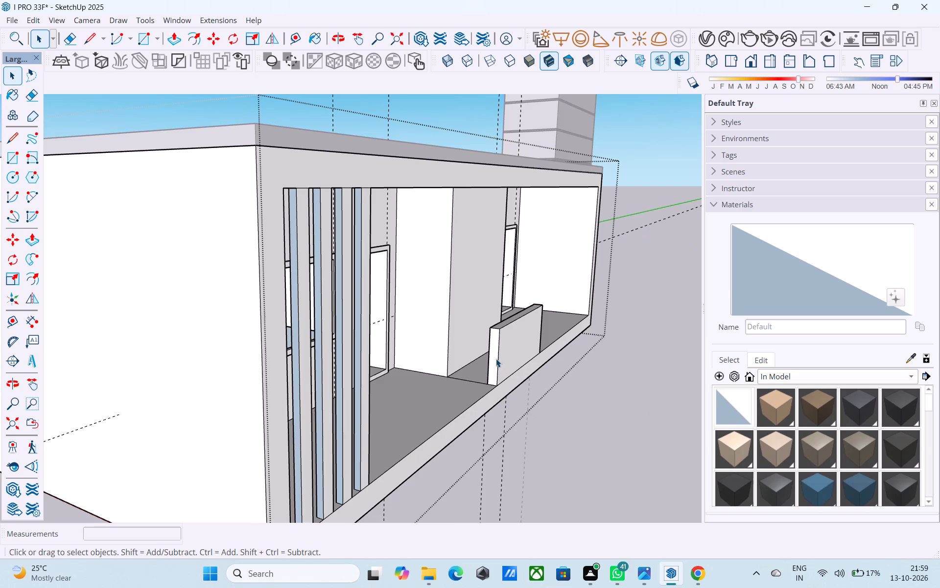
scroll(496, 359, down, 4)
middle_drag(500, 362, 364, 360)
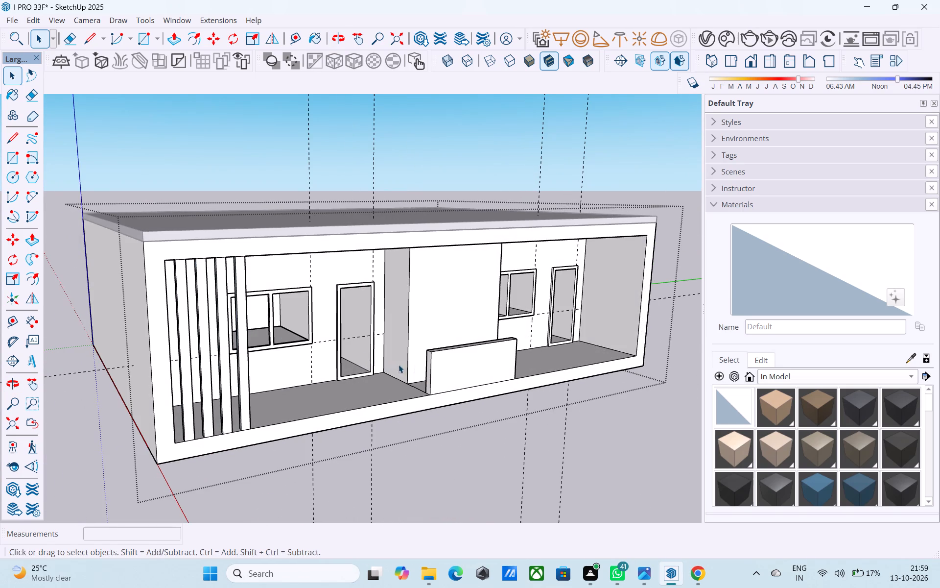
Draw a horizontal line across the front frame from the opening's upper corner away from the slatted screen to the storey's outer edge.
middle_drag(415, 365, 161, 340)
middle_drag(559, 266, 589, 276)
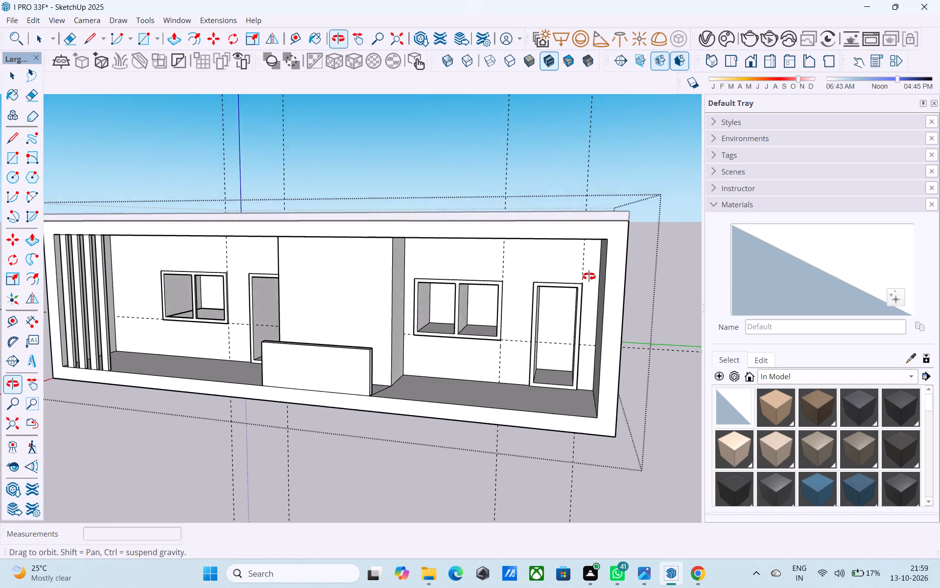
middle_drag(589, 276, 590, 276)
middle_drag(590, 276, 605, 280)
key(l)
scroll(675, 222, up, 3)
scroll(601, 254, up, 4)
click(601, 254)
key(l)
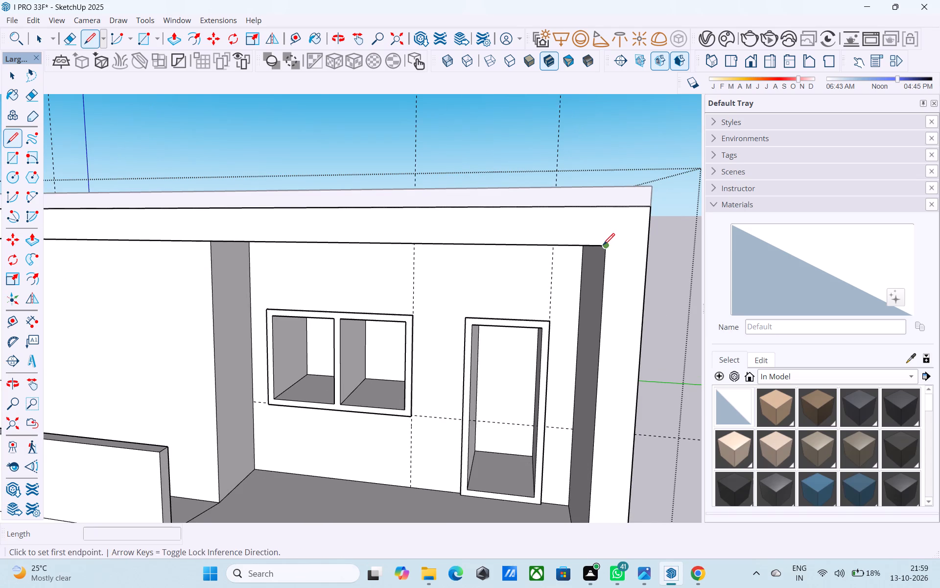
click(603, 246)
click(650, 244)
key(space)
Draw a horizontal line across the front frame from the opening's lower corner away from the slatted screen to the outer edge.
scroll(638, 246, down, 10)
scroll(646, 380, up, 4)
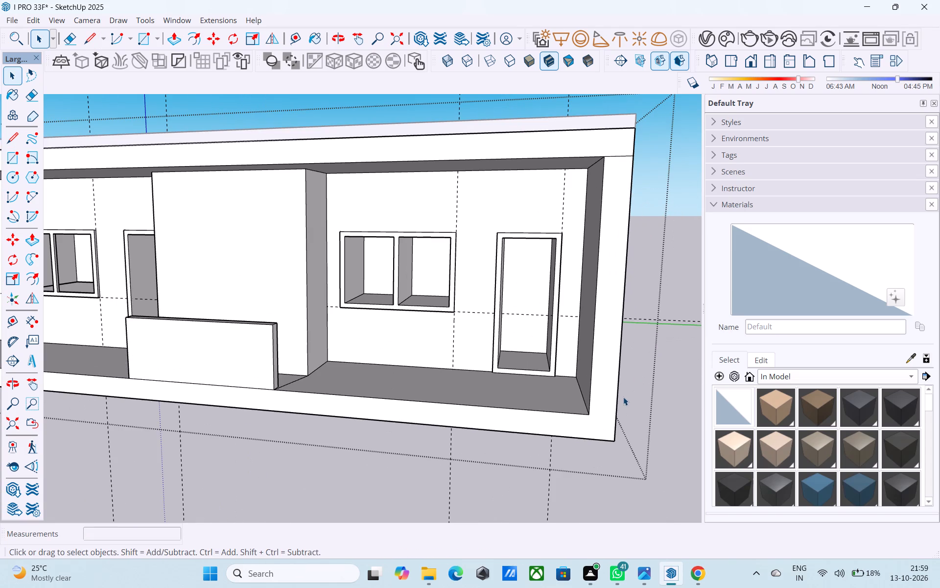
key(l)
scroll(613, 434, up, 3)
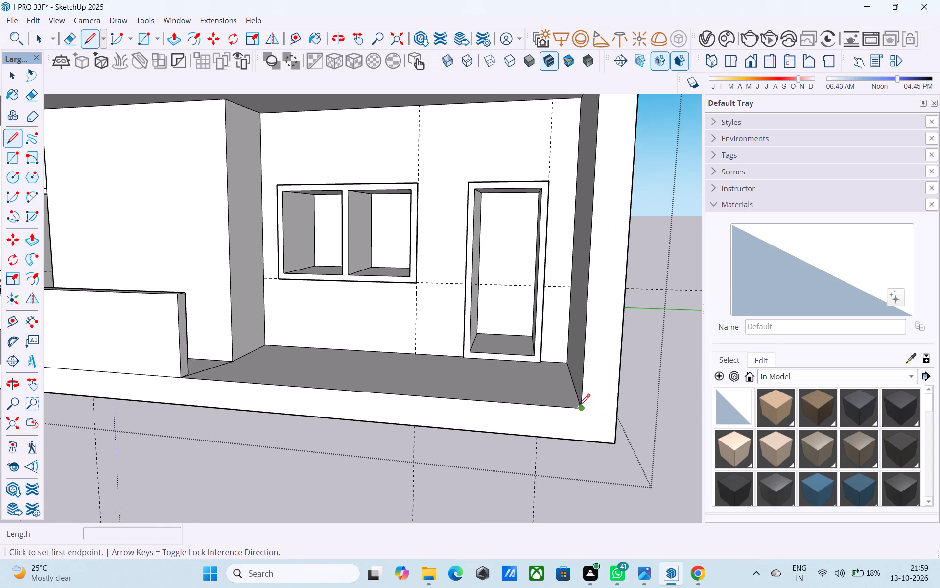
click(581, 406)
click(618, 411)
Push the vertical frame strip beside the door end back 6' to the storey's recessed wall.
key(space)
click(611, 387)
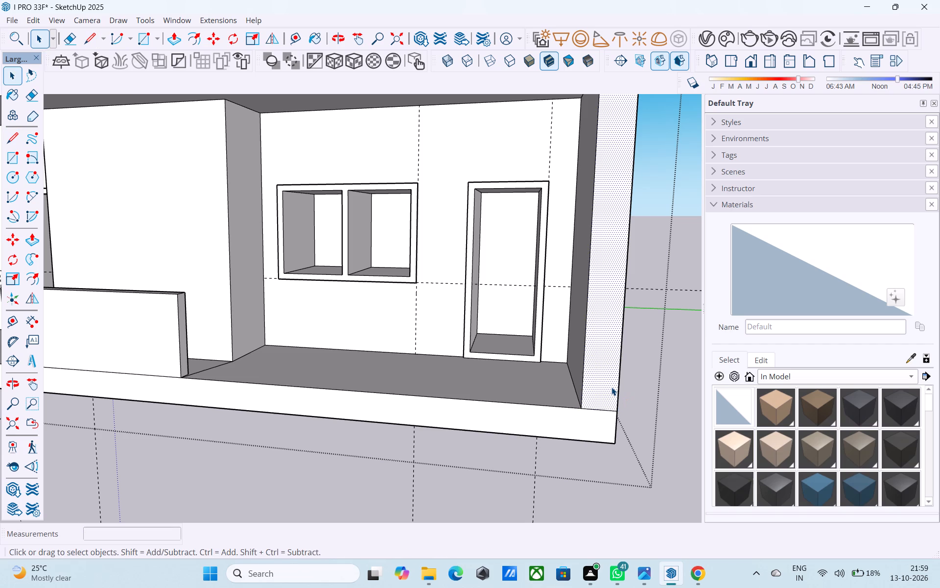
key(p)
click(611, 387)
click(561, 256)
middle_drag(563, 257, 492, 266)
scroll(490, 268, down, 4)
middle_drag(493, 273, 731, 312)
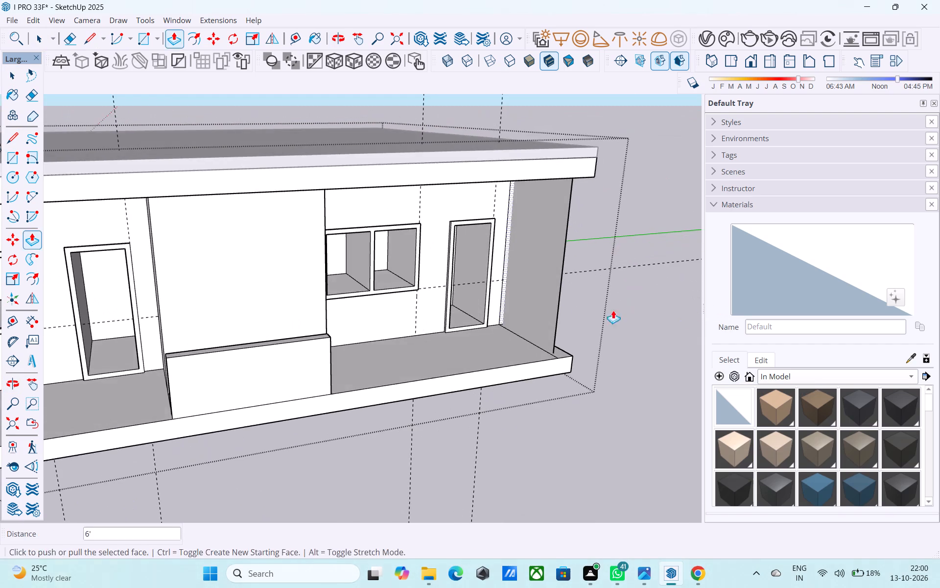
middle_drag(552, 300, 583, 292)
Erase the leftover side panel's outer edge and the vertical seam on the recessed wall beside the door.
key(t)
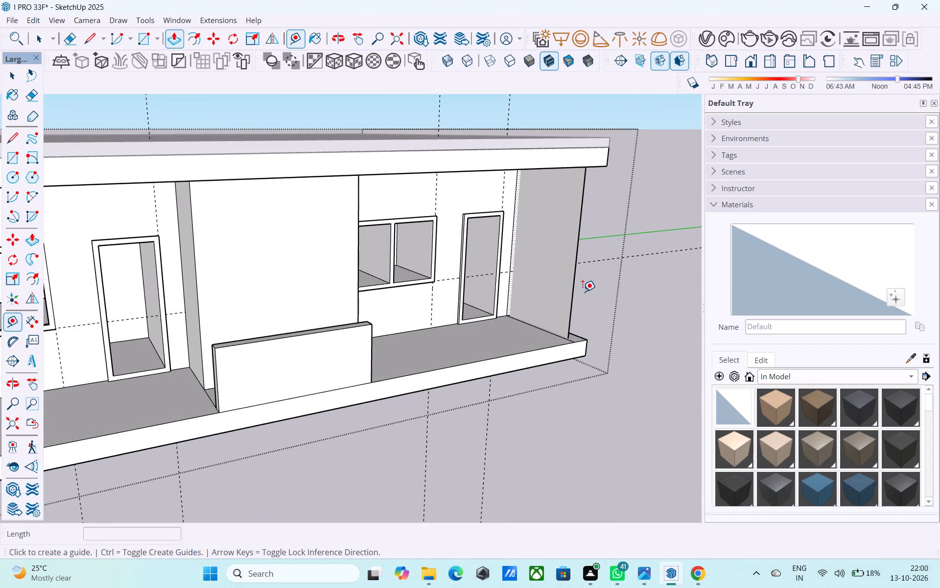
key(e)
drag(582, 291, 574, 285)
middle_drag(562, 280, 478, 258)
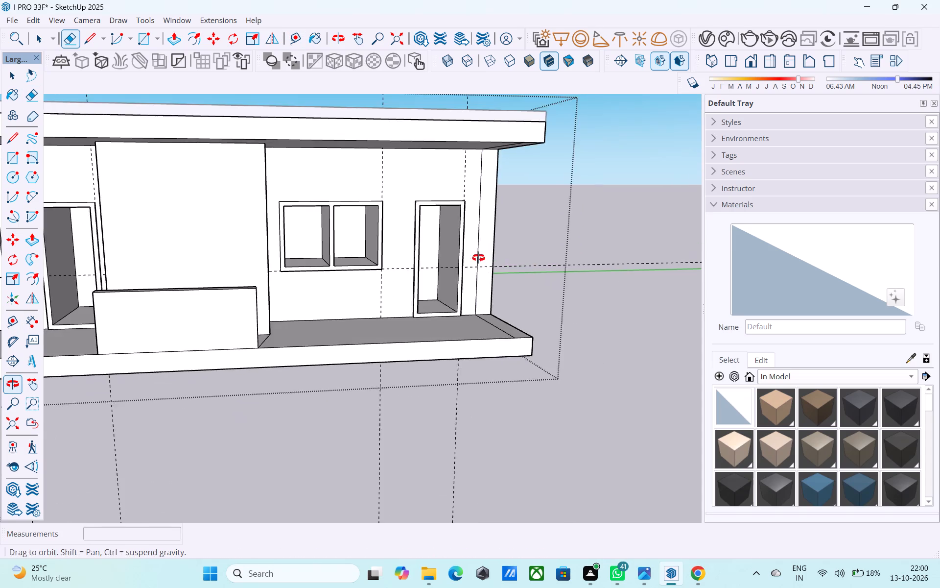
middle_drag(478, 258, 471, 255)
scroll(466, 245, up, 2)
click(473, 247)
click(475, 249)
key(space)
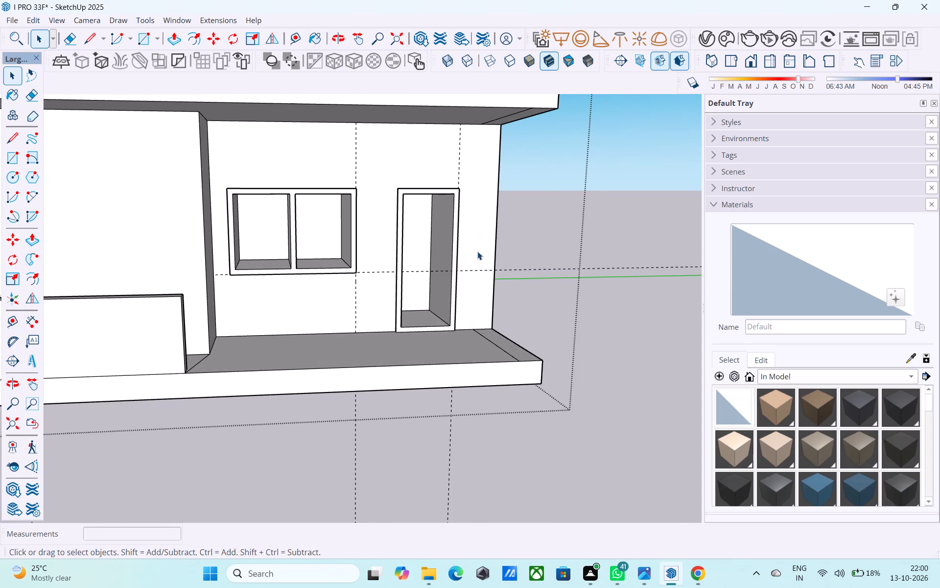
Pull the narrow floor strip at the storey's open end up 3' to form a low side wall.
scroll(480, 283, down, 1)
middle_drag(478, 290, 451, 274)
scroll(491, 331, up, 3)
click(491, 331)
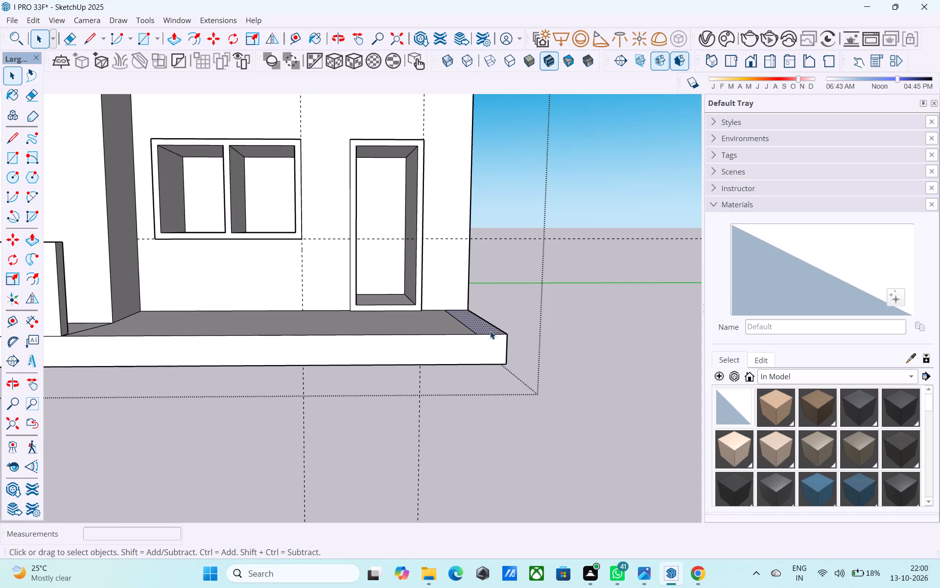
middle_drag(490, 331, 490, 413)
key(p)
click(487, 332)
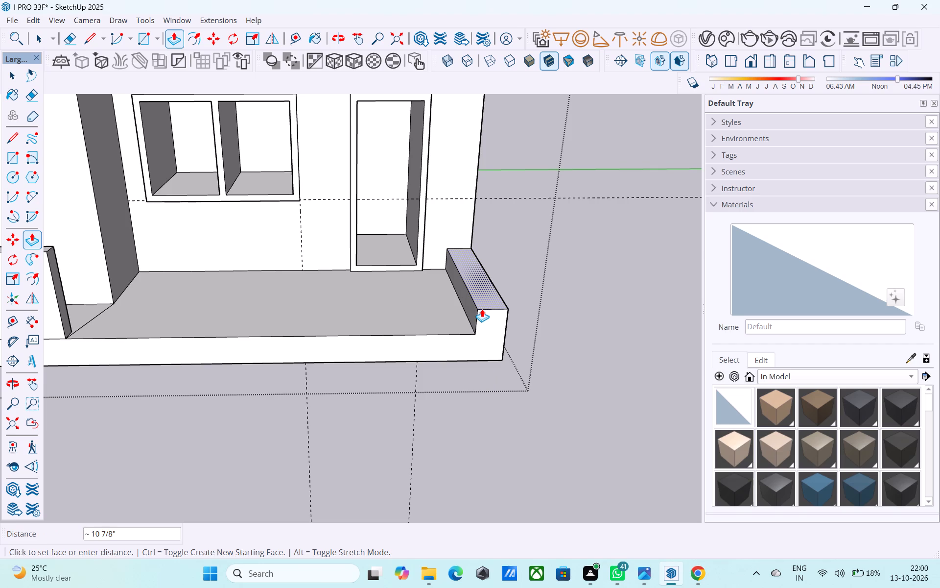
text(3')
key(Return)
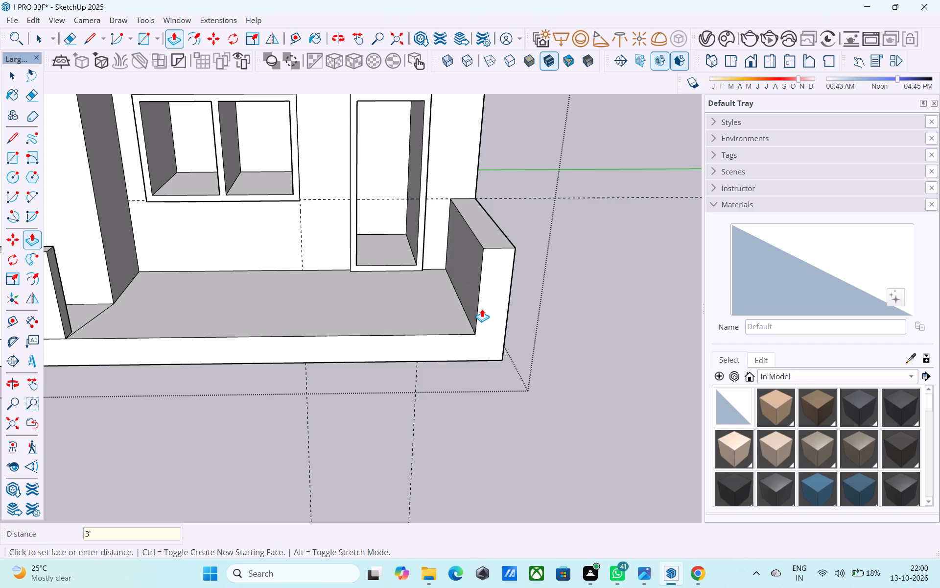
Copy the top edge of the front low wall's end face to its base, dividing the 3' height into 6 equal parts.
scroll(492, 302, down, 6)
middle_drag(492, 302, 520, 267)
scroll(520, 270, down, 3)
middle_drag(498, 279, 187, 284)
scroll(156, 252, up, 4)
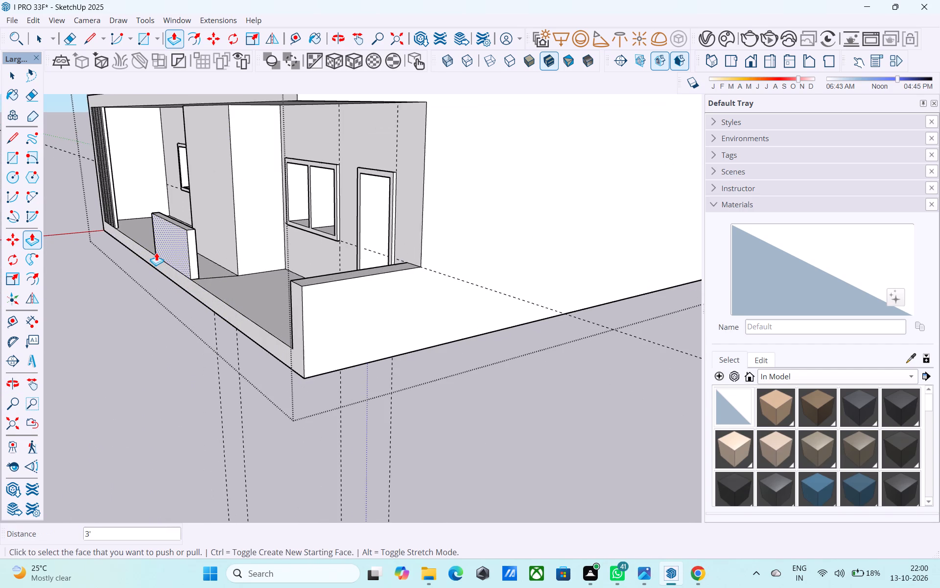
middle_click(156, 252)
scroll(161, 253, up, 5)
middle_drag(204, 241, 179, 243)
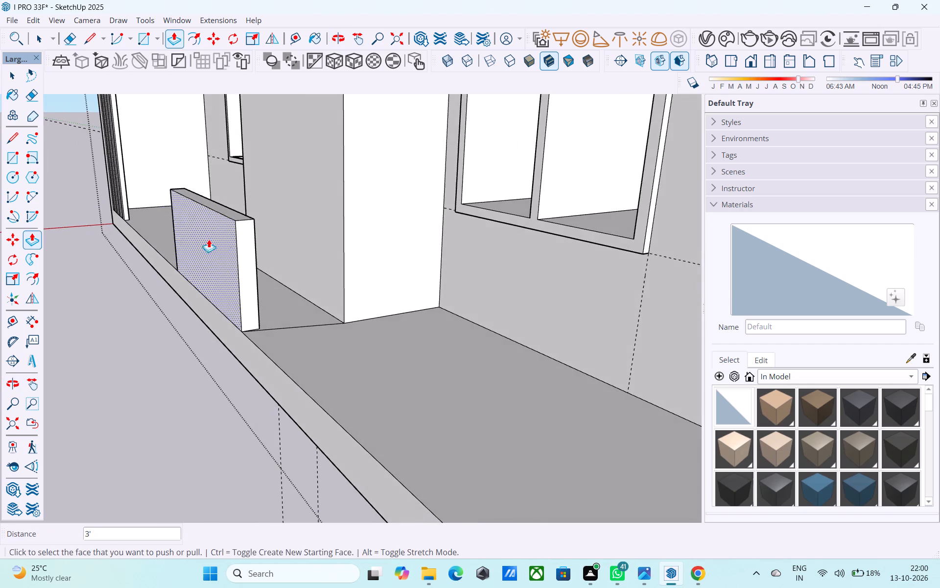
scroll(274, 223, up, 5)
key(space)
middle_drag(215, 243, 190, 242)
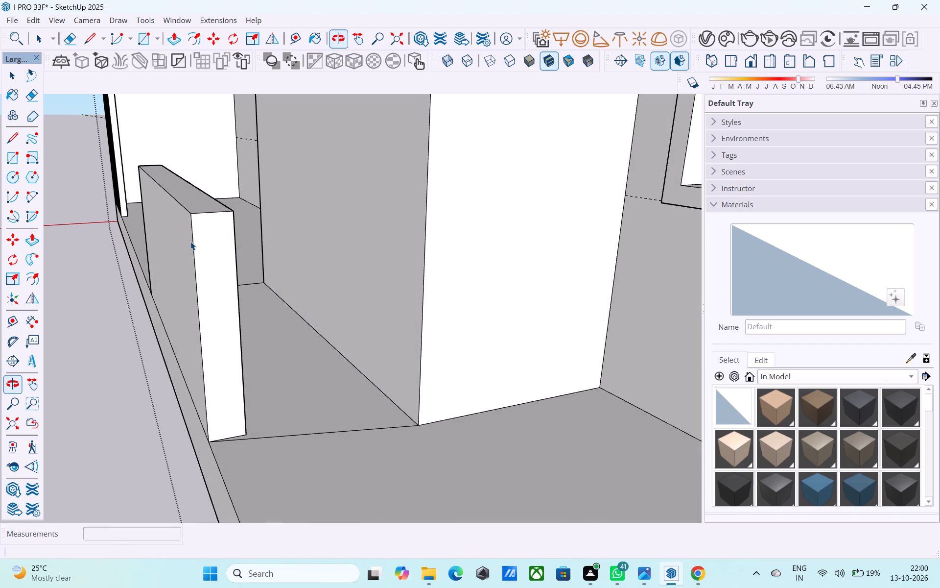
click(201, 213)
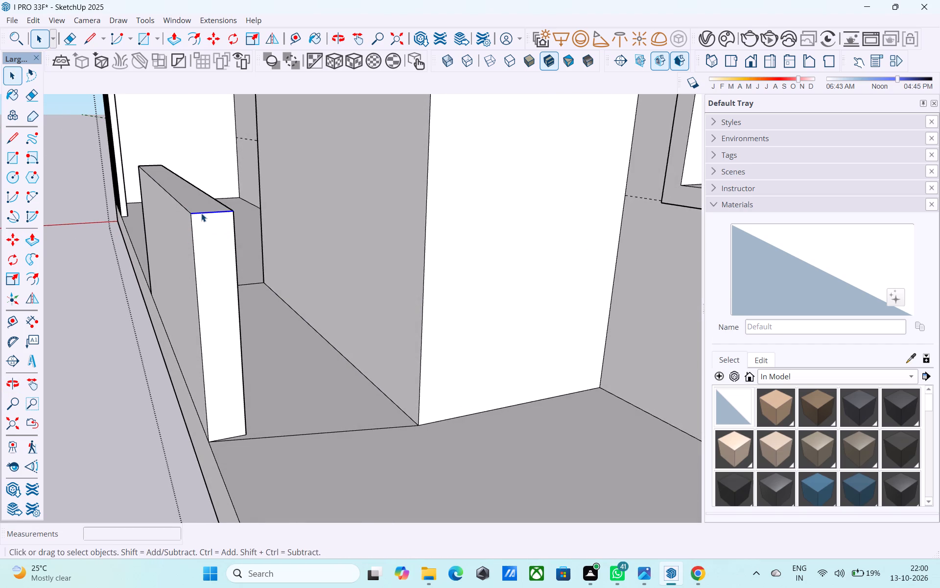
key(m)
click(192, 211)
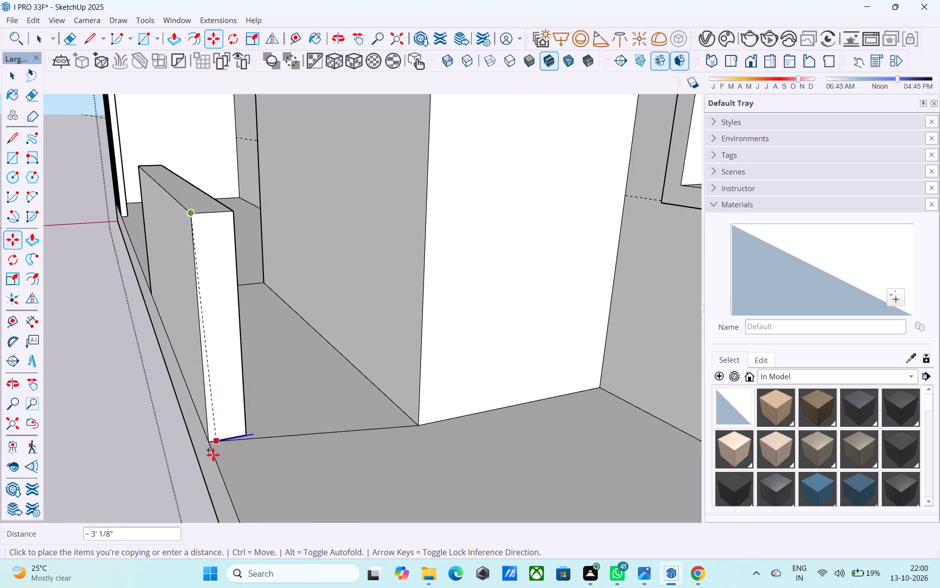
click(209, 444)
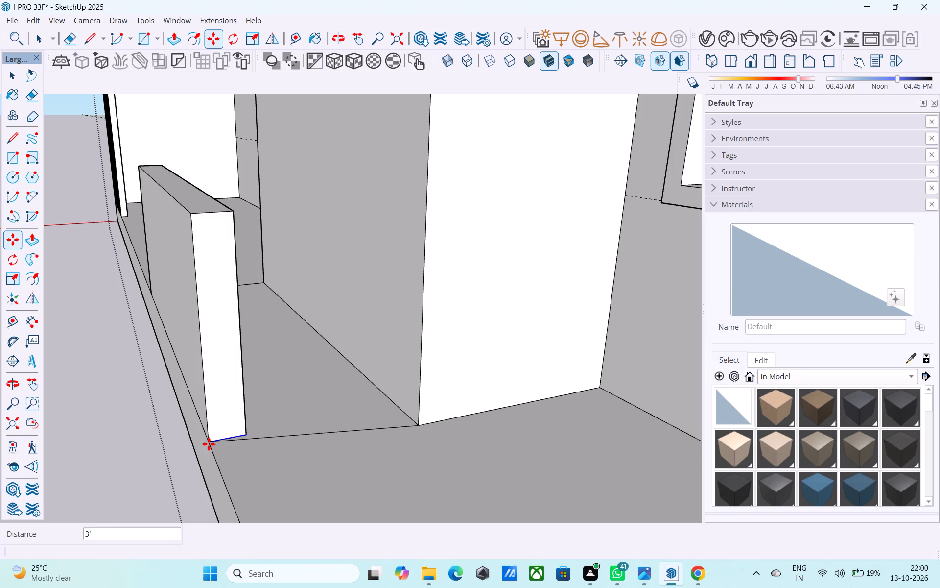
key(slash)
key(6)
key(Return)
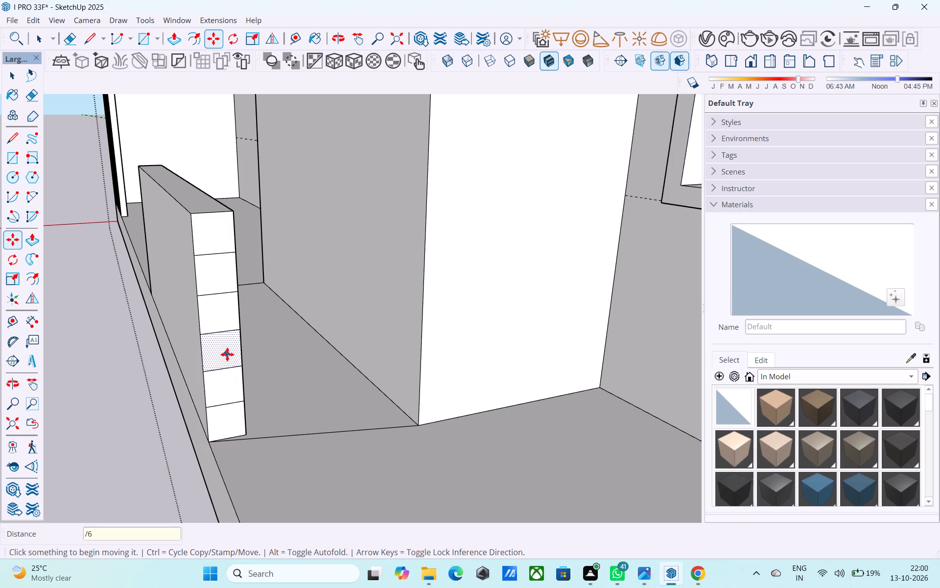
Draw a vertical centre line down the divided end face of the front low wall.
key(l)
click(213, 215)
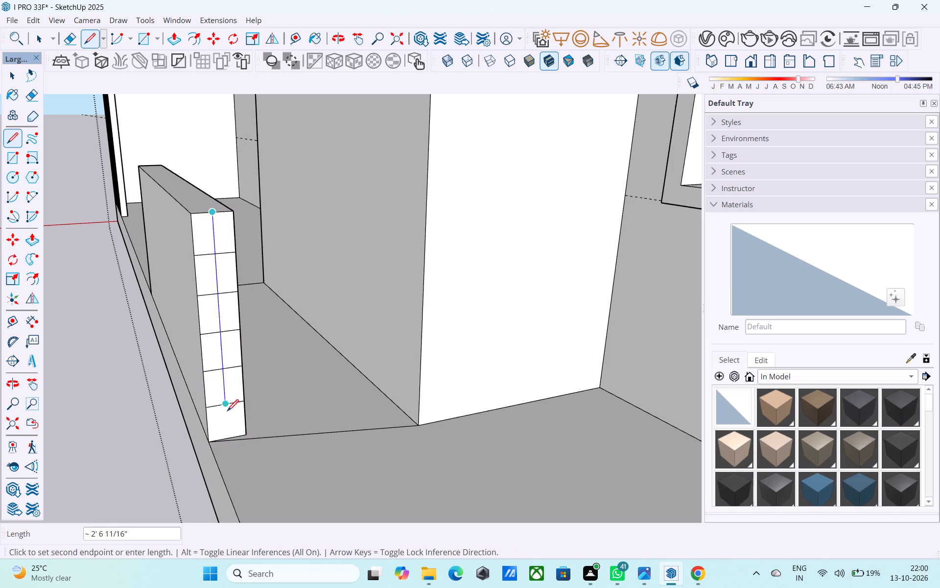
click(233, 437)
Erase the stray floor line running from the low wall's base to the pillar corner.
key(e)
drag(338, 435, 340, 443)
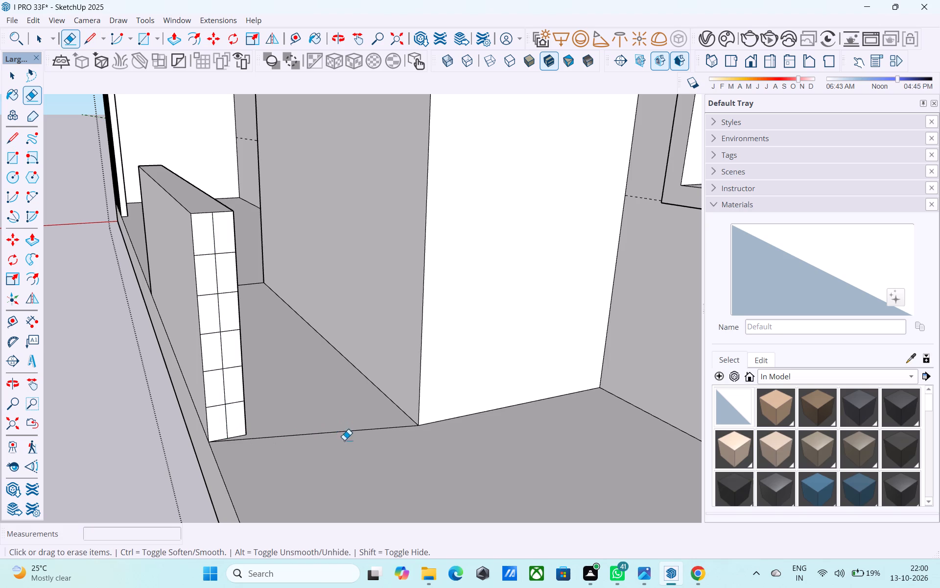
drag(336, 423, 339, 453)
key(space)
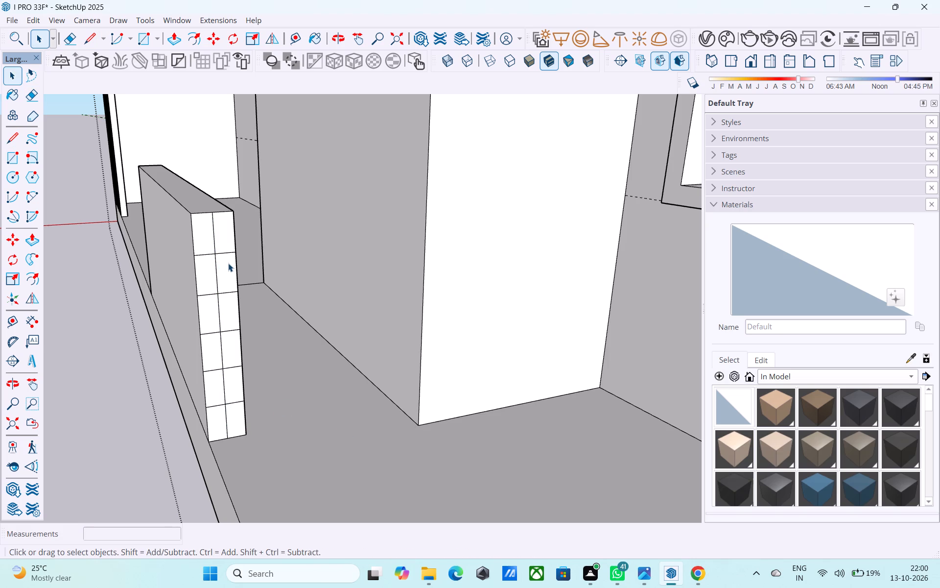
Draw a 2" radius circle centred on the uppermost grid crossing of the low wall's end face.
key(c)
scroll(228, 263, up, 3)
click(211, 254)
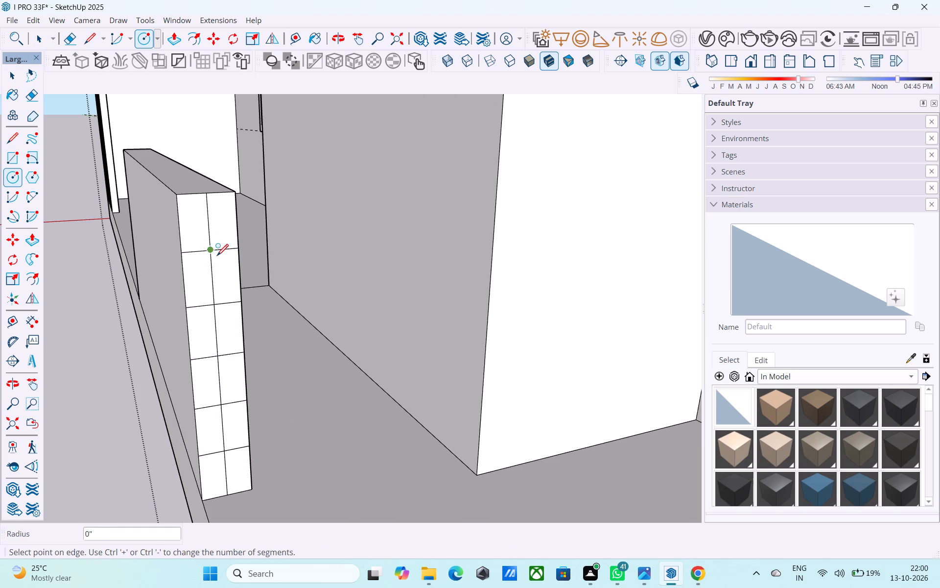
text(2")
key(Return)
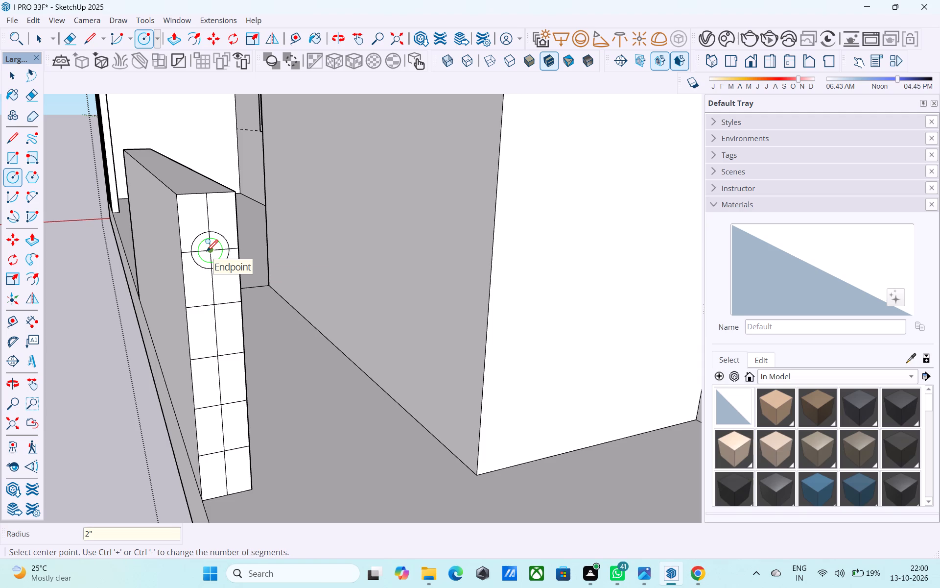
Erase the grid lines inside the uppermost circle.
scroll(207, 252, down, 3)
scroll(207, 252, up, 5)
key(e)
drag(207, 251, 215, 252)
click(215, 252)
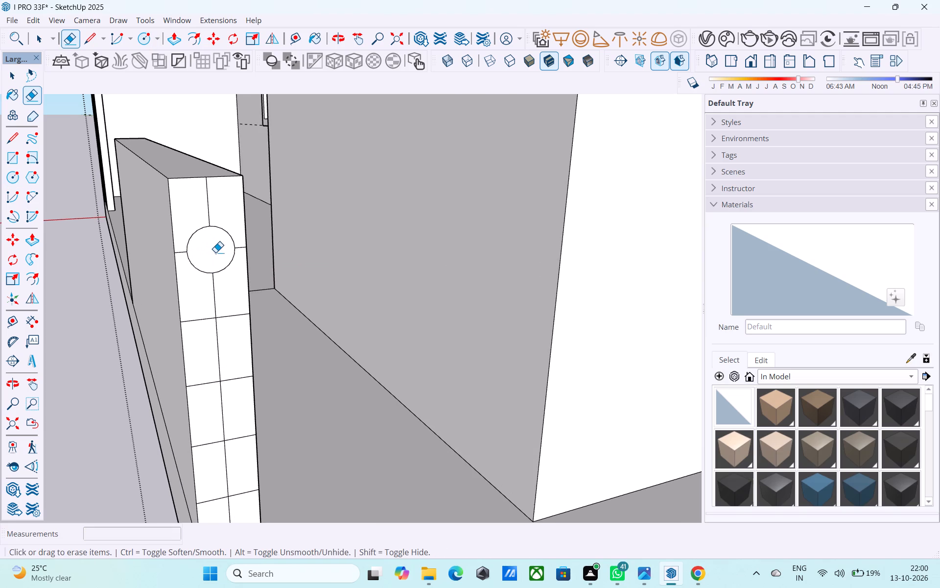
click(213, 251)
Copy the circle onto the four lower grid crossings of the low wall's end face, spaced 6" apart.
key(space)
click(213, 251)
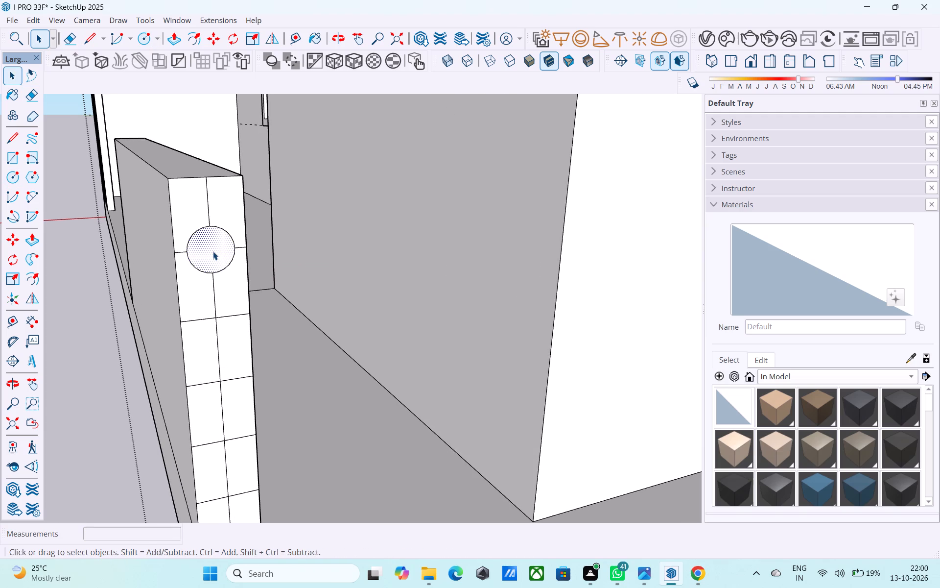
key(m)
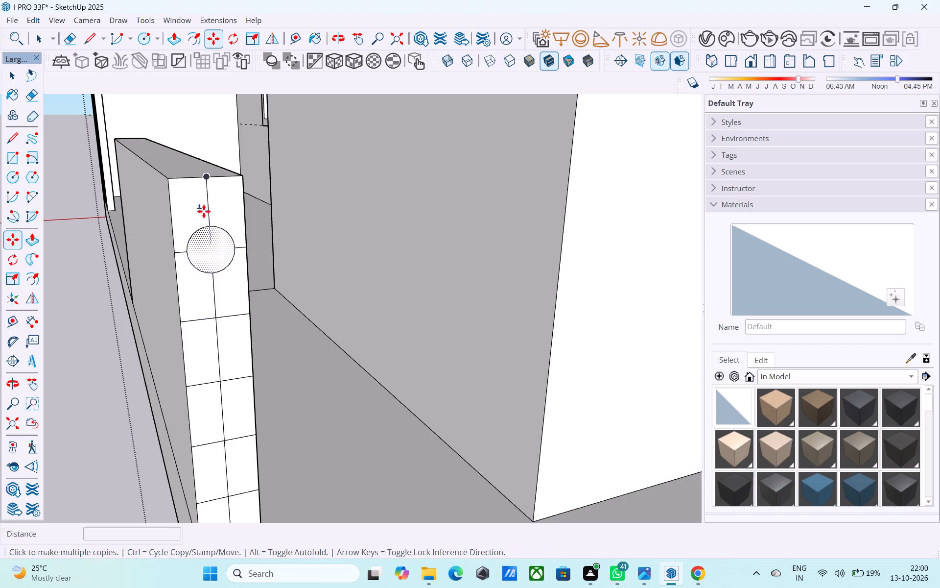
click(172, 178)
click(176, 254)
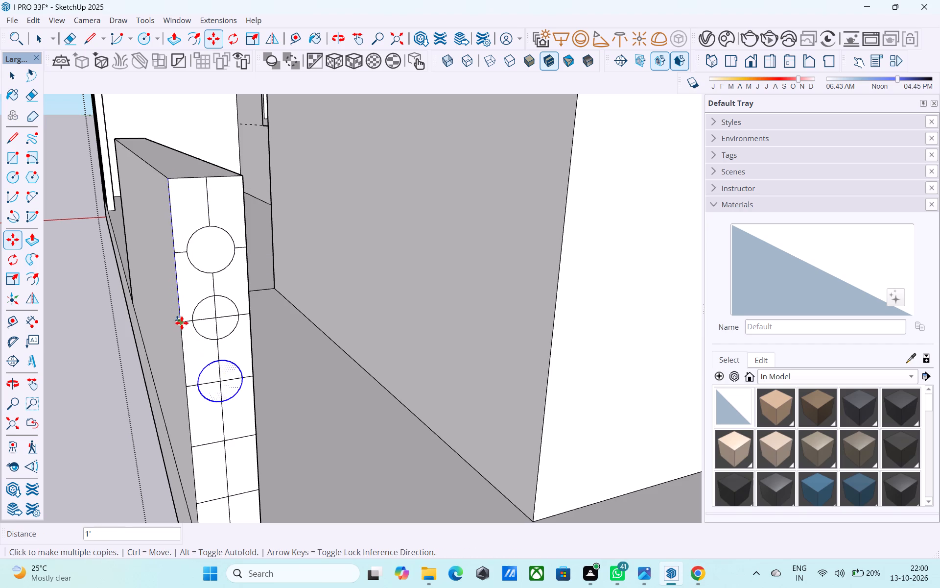
click(182, 323)
shift+middle_drag(200, 379, 202, 228)
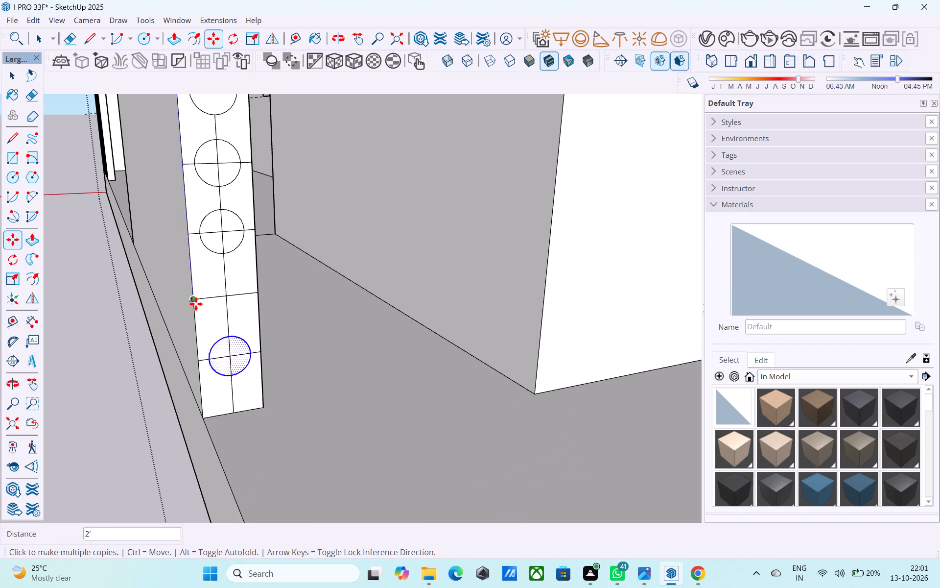
click(197, 301)
click(195, 234)
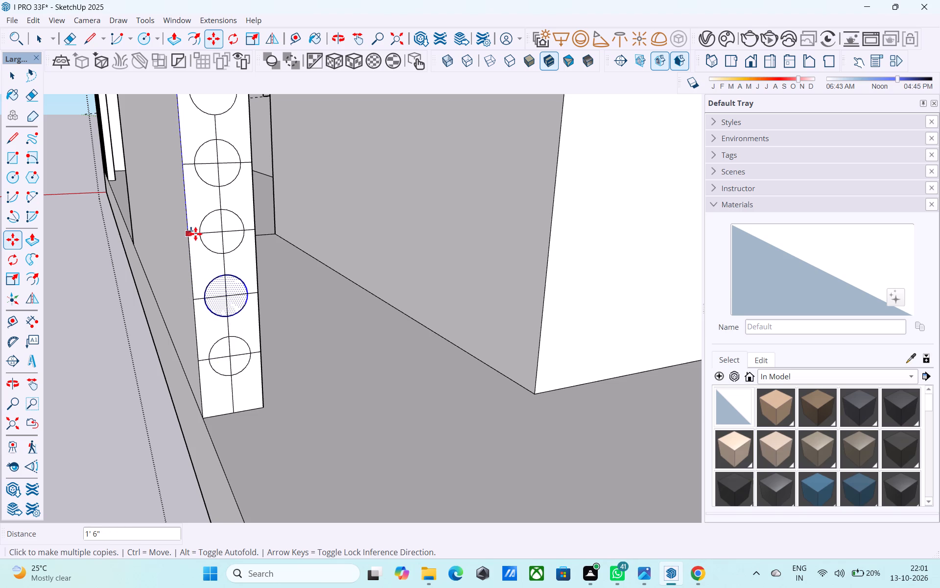
Erase the grid lines inside the copied circles on the low wall's end face.
key(space)
key(e)
click(221, 233)
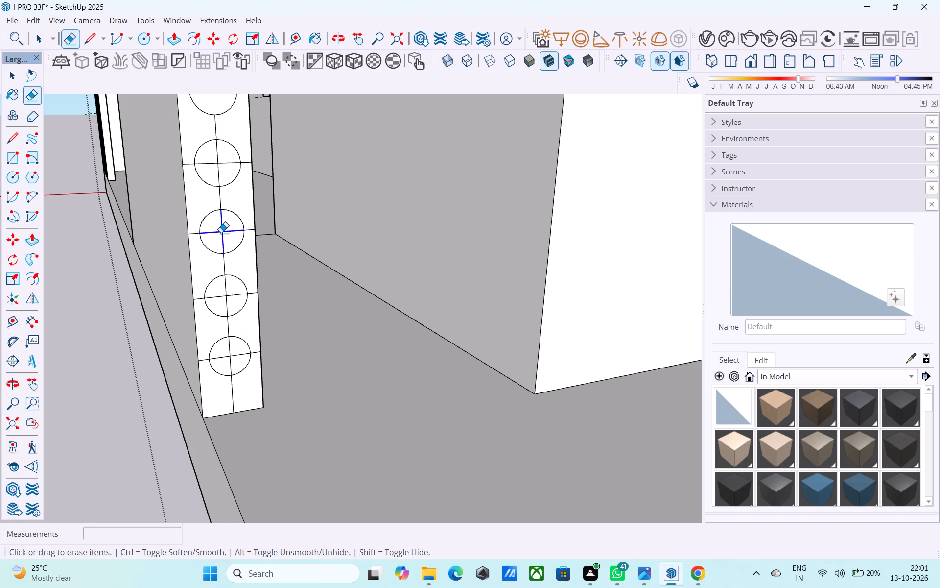
Erase the remaining grid lines inside the lower circles on the low wall's end face.
click(228, 301)
click(226, 293)
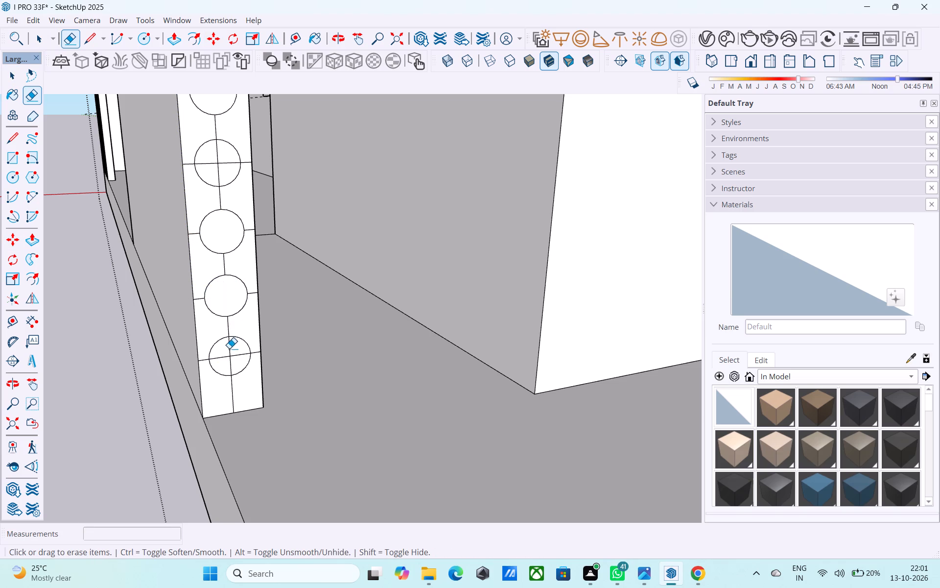
drag(229, 351, 230, 373)
drag(220, 160, 220, 165)
Push/Pull the uppermost circle on the low wall's end face about 13' 5 1/4" across to the balcony side wall.
middle_drag(223, 196, 238, 217)
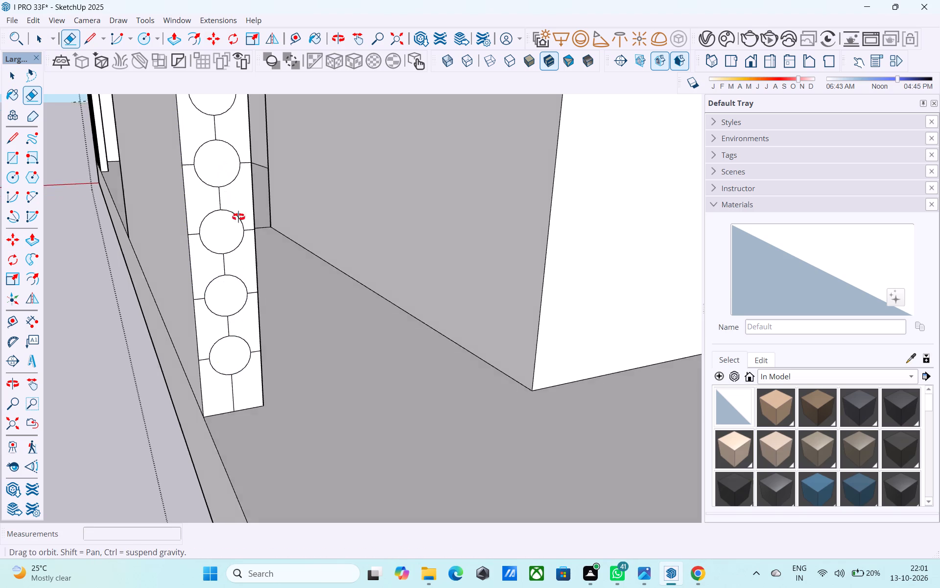
middle_drag(238, 217, 460, 279)
scroll(500, 279, down, 13)
middle_drag(480, 325, 387, 301)
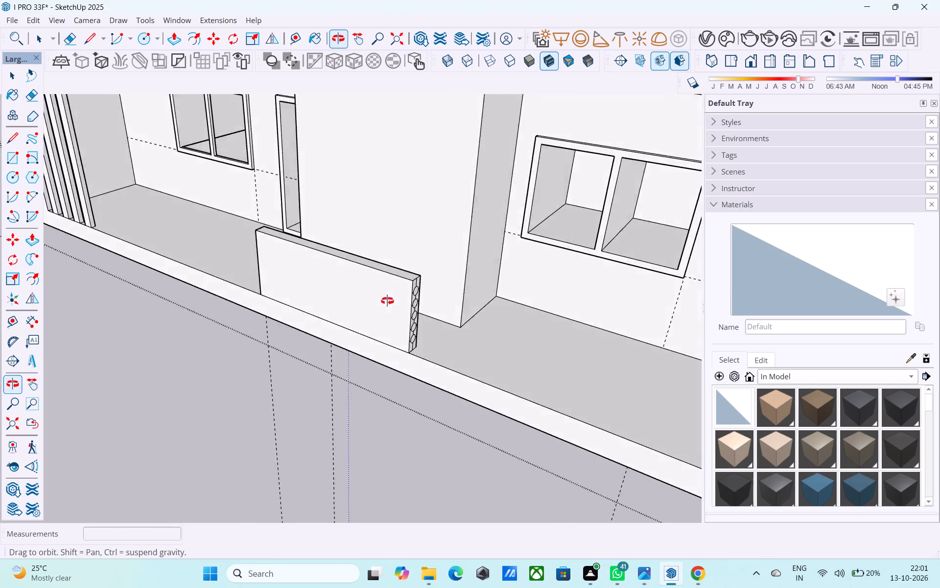
middle_drag(387, 301, 250, 274)
middle_drag(456, 294, 722, 287)
middle_drag(458, 285, 642, 278)
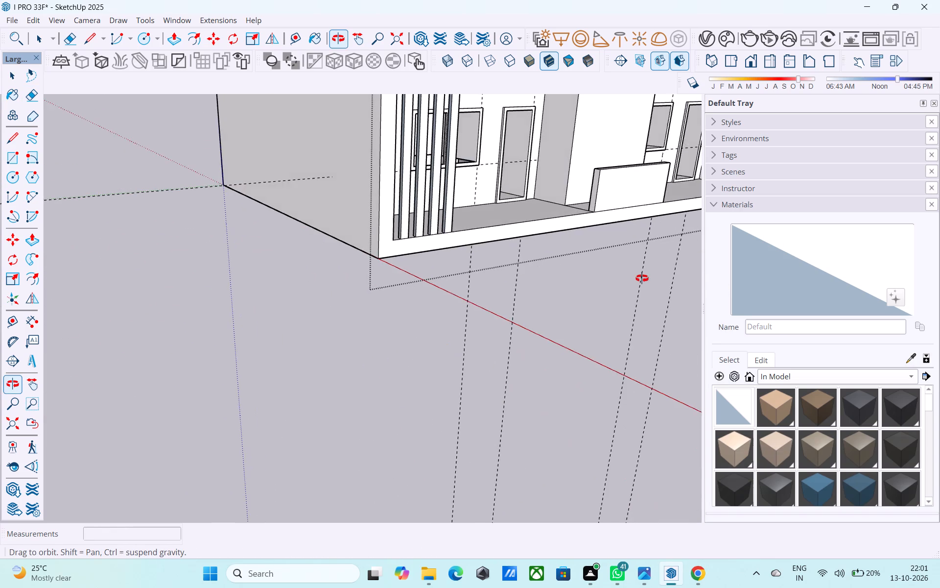
middle_drag(642, 278, 192, 280)
scroll(297, 251, up, 5)
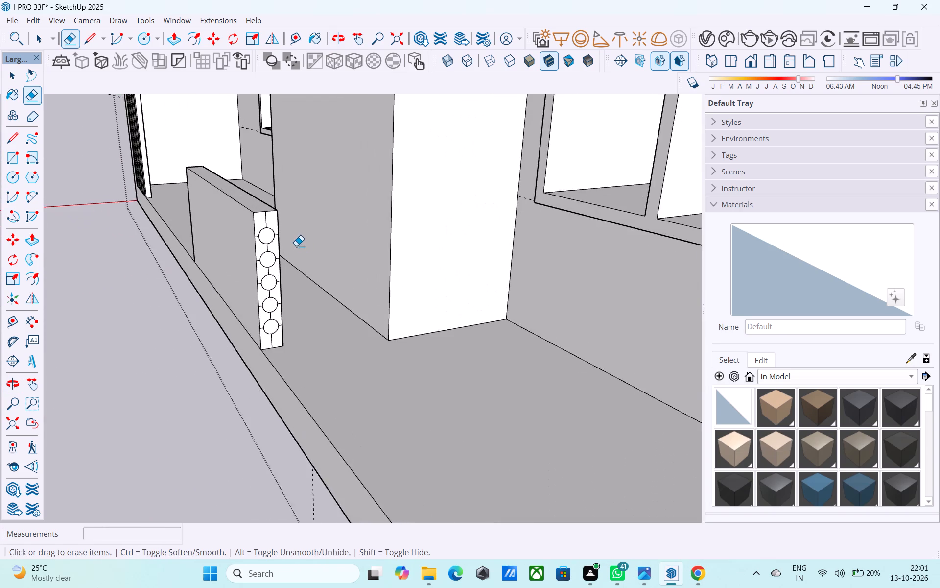
scroll(296, 246, up, 3)
key(space)
click(253, 232)
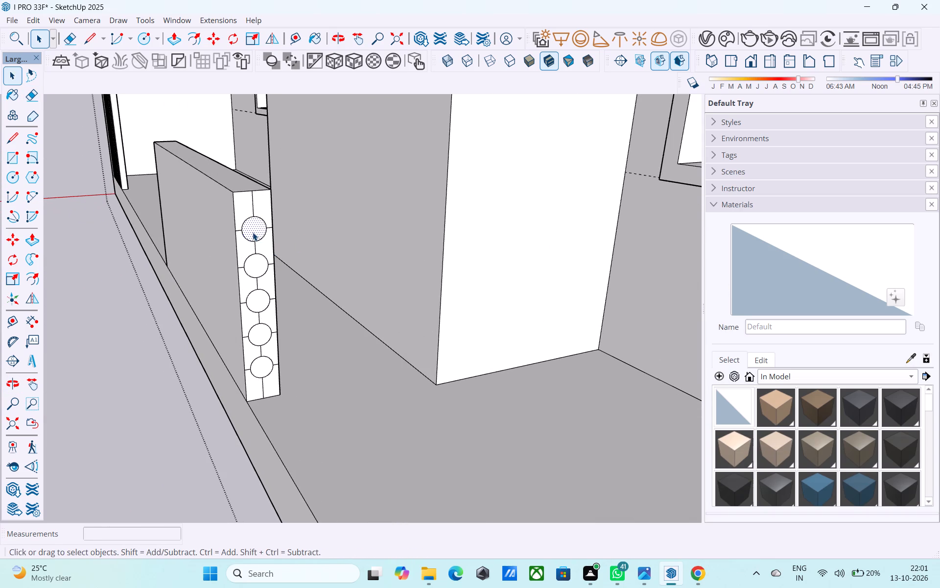
click(253, 232)
key(p)
click(259, 221)
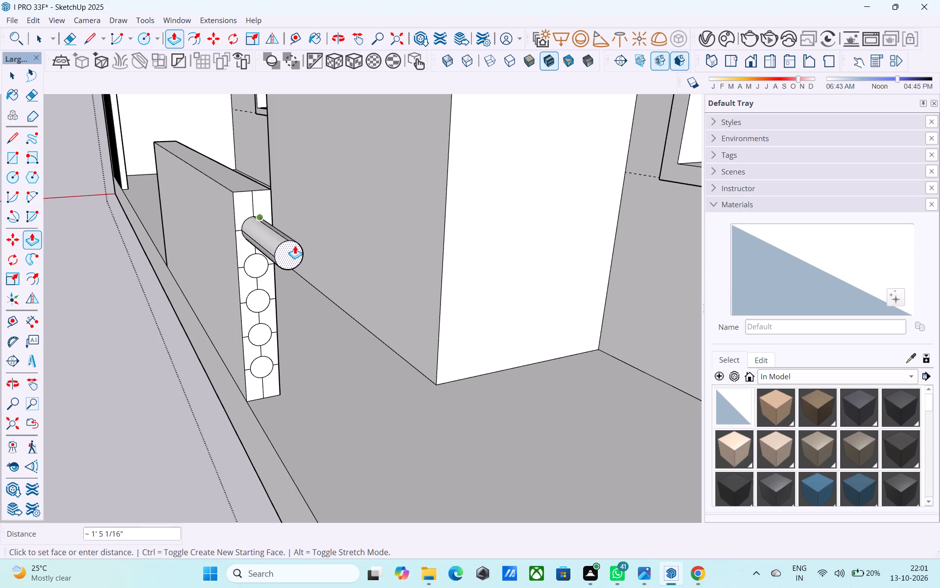
scroll(303, 253, down, 5)
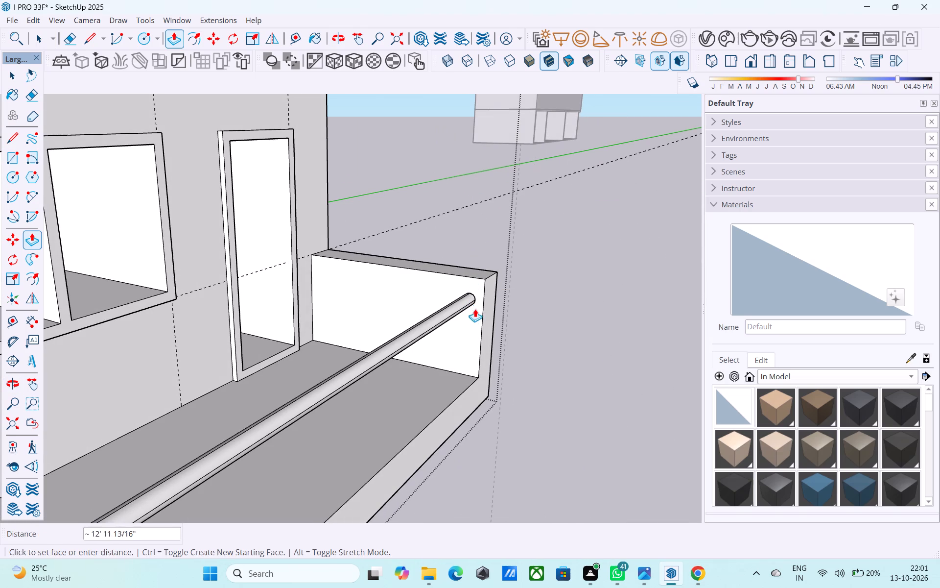
click(471, 318)
Extrude the four lower circles on the low wall's end face by the same distance as the top rail.
scroll(455, 322, down, 3)
shift+middle_drag(502, 300, 305, 236)
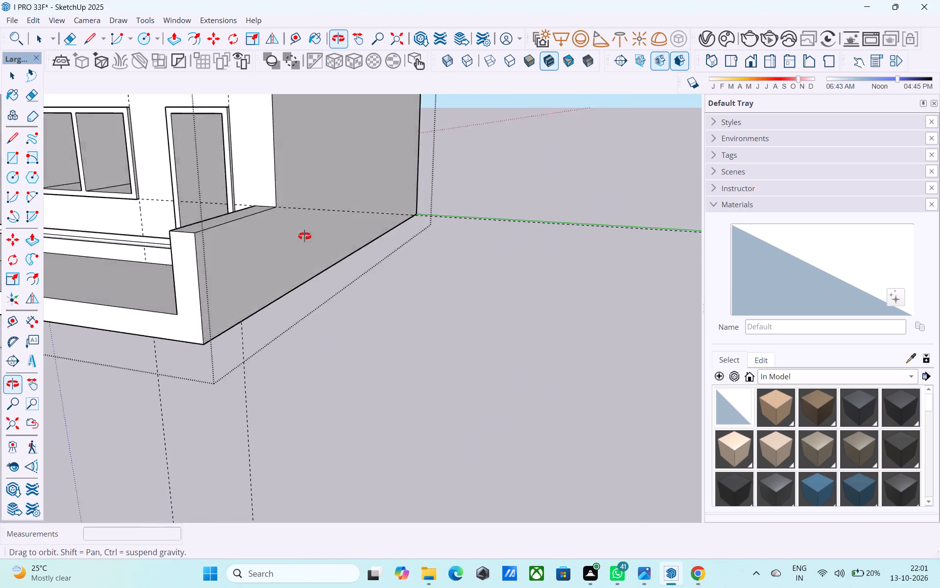
shift+middle_drag(305, 236, 657, 236)
middle_drag(479, 269, 159, 246)
middle_drag(445, 285, 274, 239)
scroll(323, 267, up, 5)
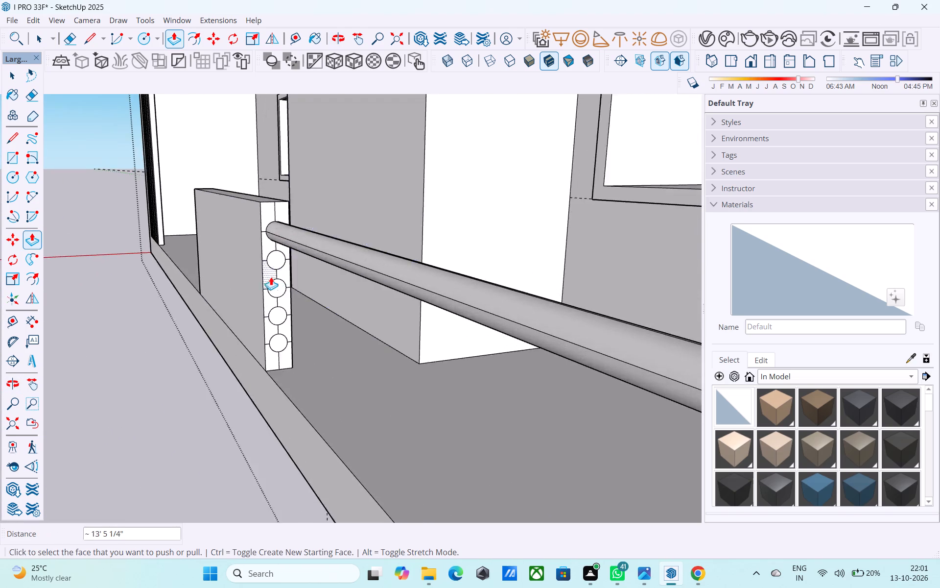
scroll(271, 277, up, 2)
double_click(281, 254)
double_click(284, 294)
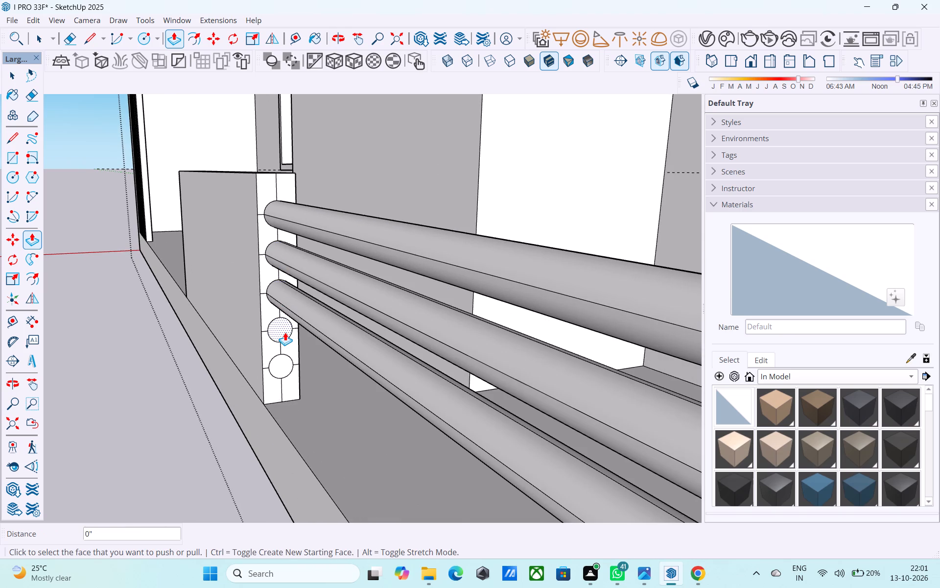
double_click(285, 332)
double_click(280, 365)
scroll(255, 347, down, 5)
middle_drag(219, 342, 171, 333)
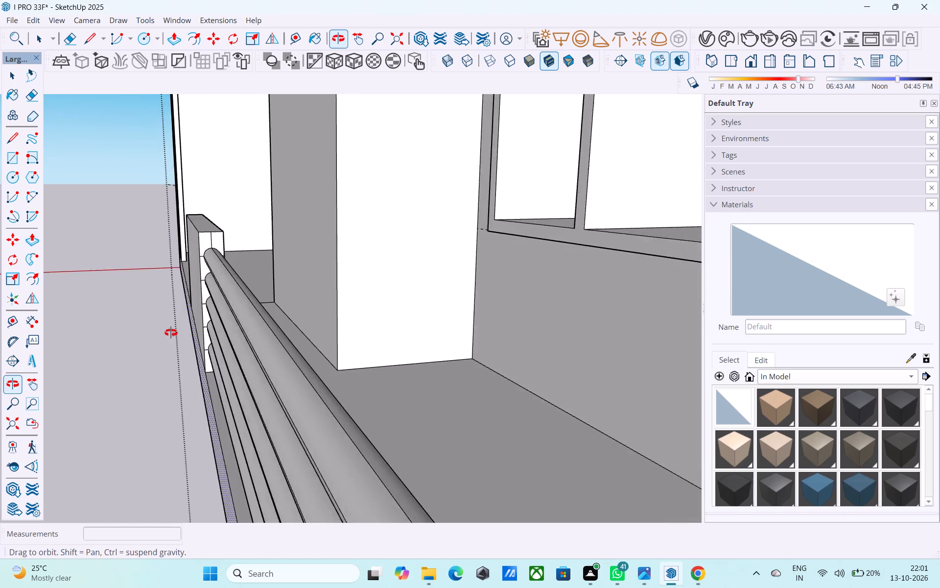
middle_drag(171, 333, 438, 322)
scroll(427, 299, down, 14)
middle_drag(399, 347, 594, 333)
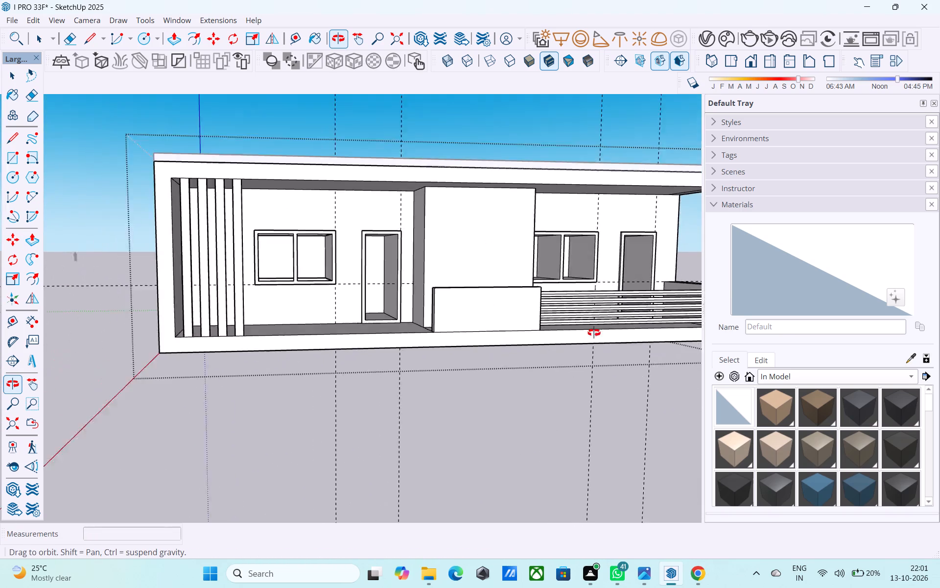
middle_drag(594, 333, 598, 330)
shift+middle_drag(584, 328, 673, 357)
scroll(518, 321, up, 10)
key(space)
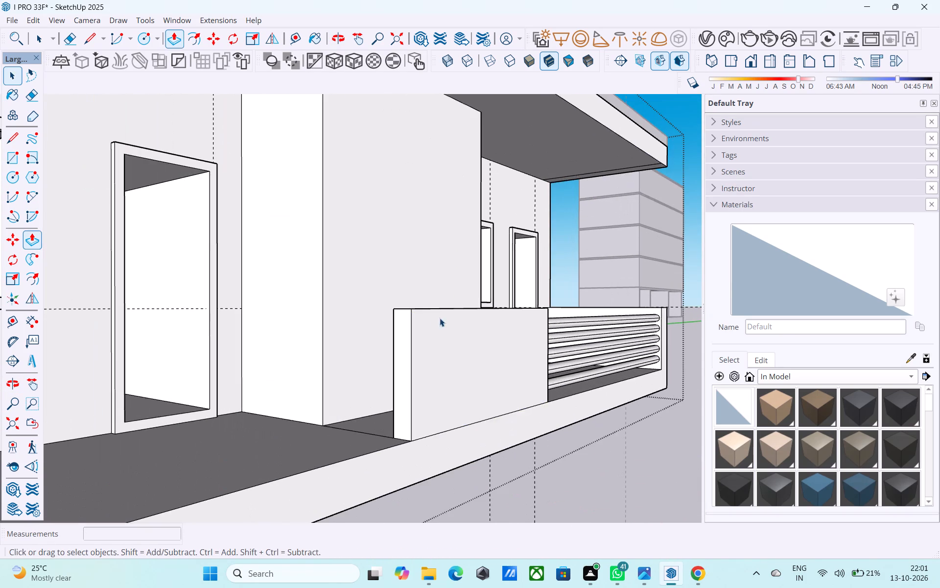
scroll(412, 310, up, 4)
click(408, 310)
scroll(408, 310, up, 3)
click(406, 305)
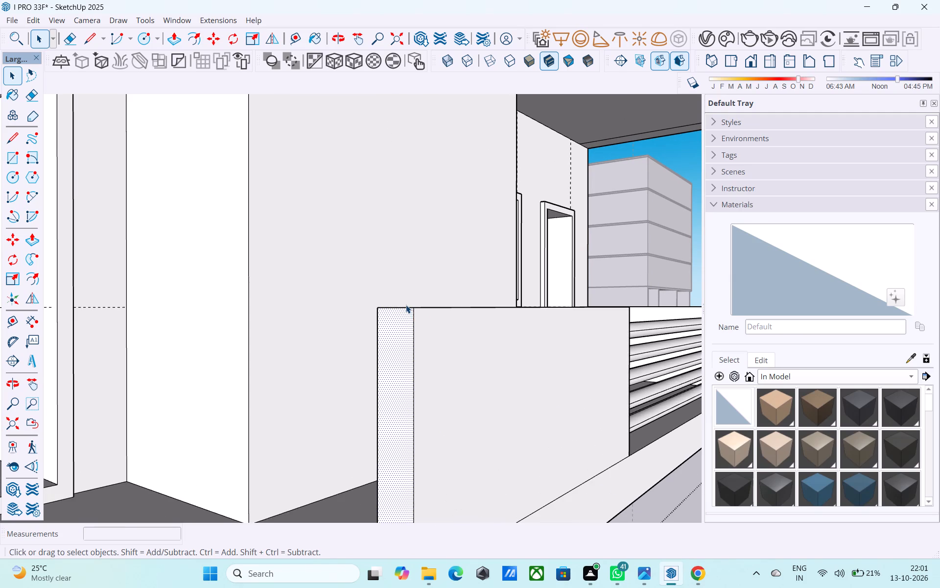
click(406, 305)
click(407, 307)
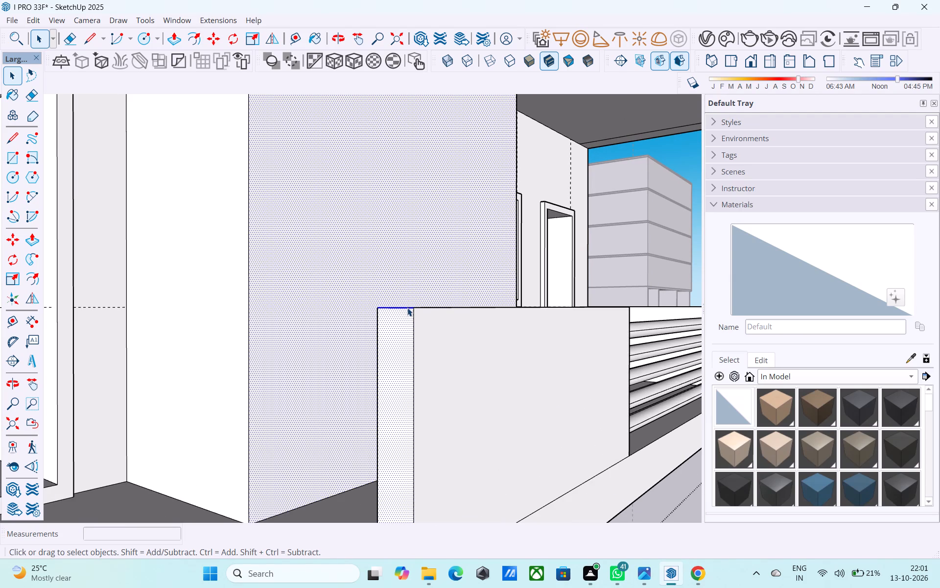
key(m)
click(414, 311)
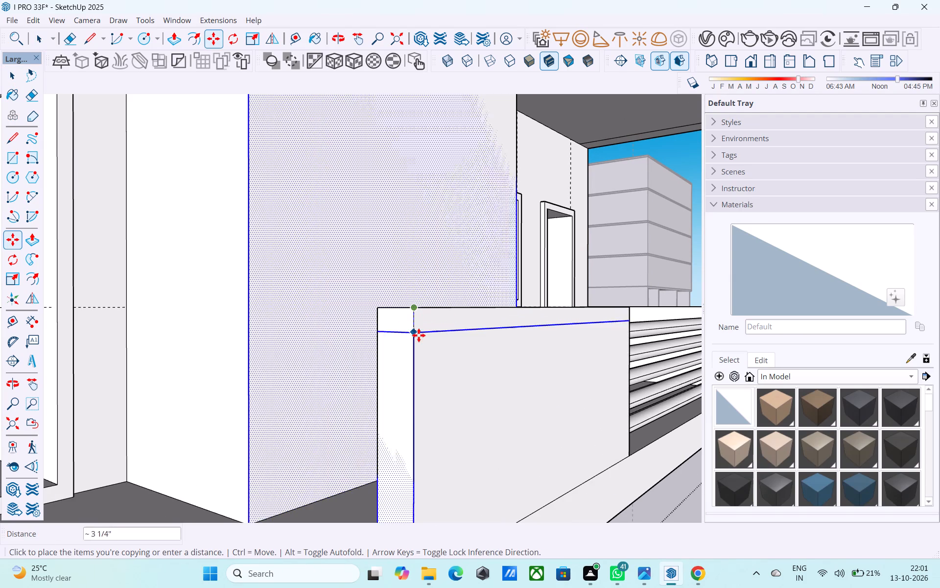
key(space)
Copy the top edge of the low wall's opposite end face 3' down to its base, dividing the distance into 6 equal parts.
click(409, 313)
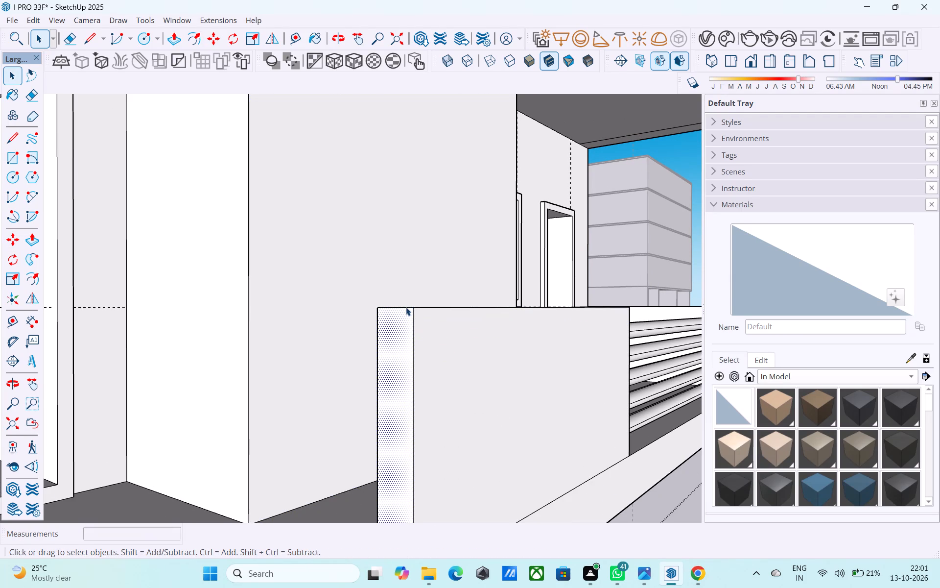
click(406, 307)
scroll(407, 310, up, 2)
key(m)
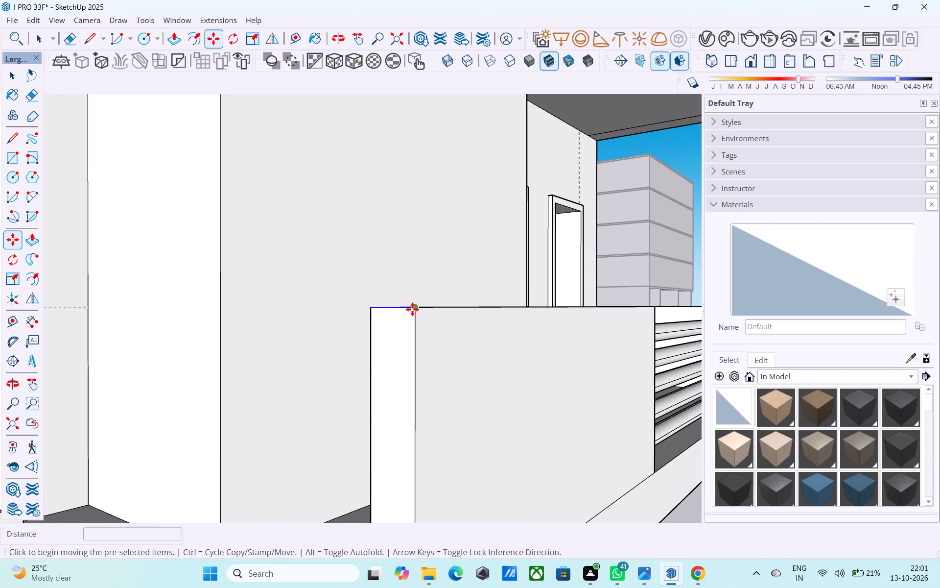
click(412, 309)
scroll(416, 349, down, 4)
shift+middle_drag(416, 349, 411, 325)
shift+middle_drag(427, 488, 443, 287)
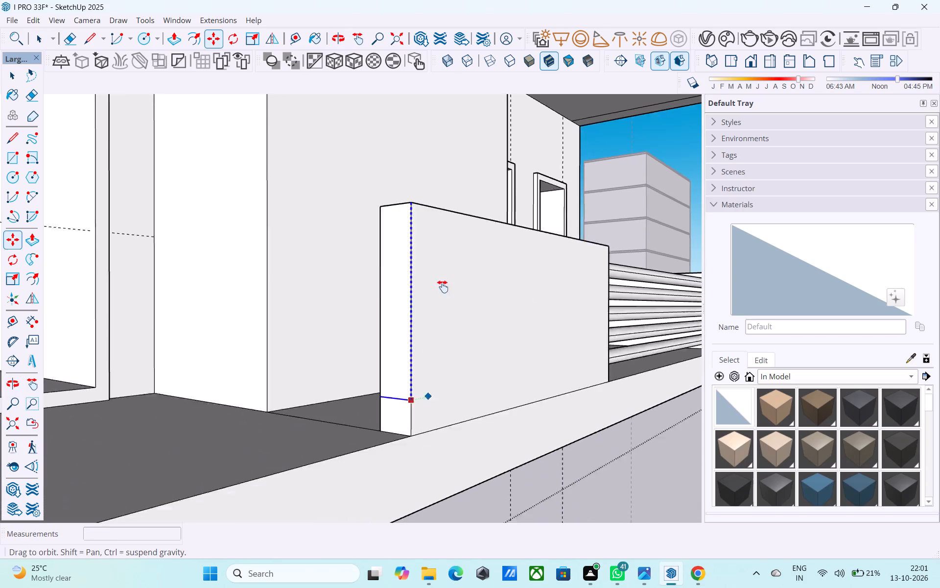
shift+middle_drag(443, 287, 443, 286)
scroll(428, 322, up, 3)
middle_drag(427, 323, 424, 425)
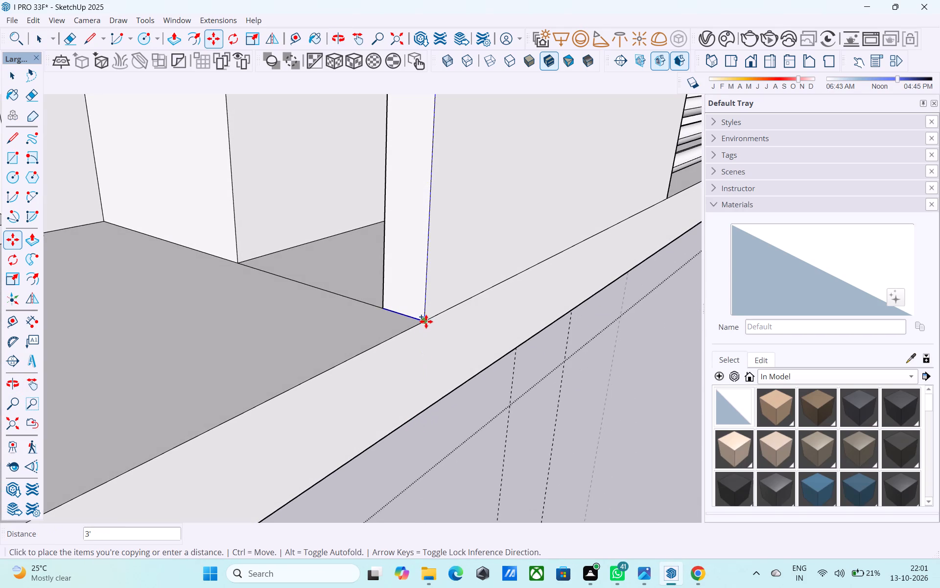
click(426, 321)
text(/6)
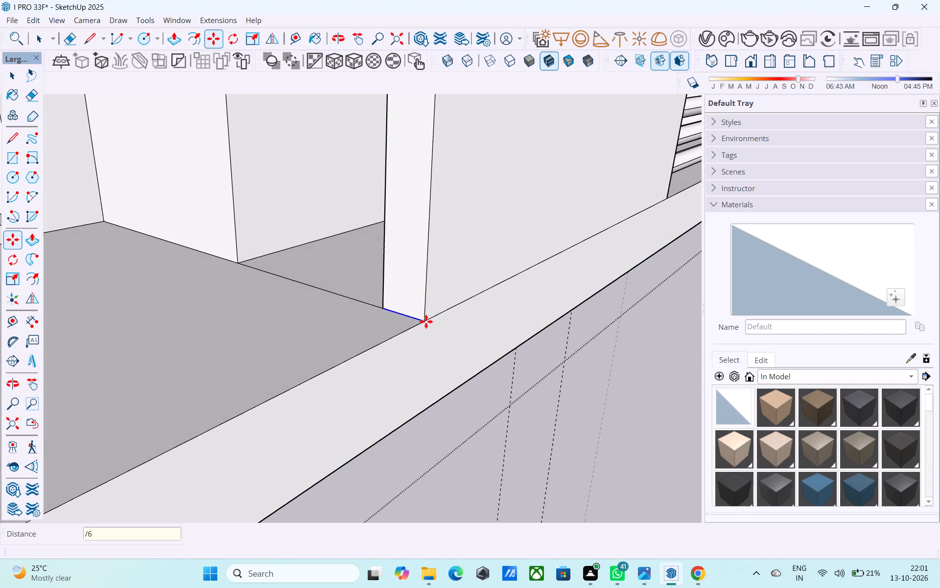
key(space)
key(Return)
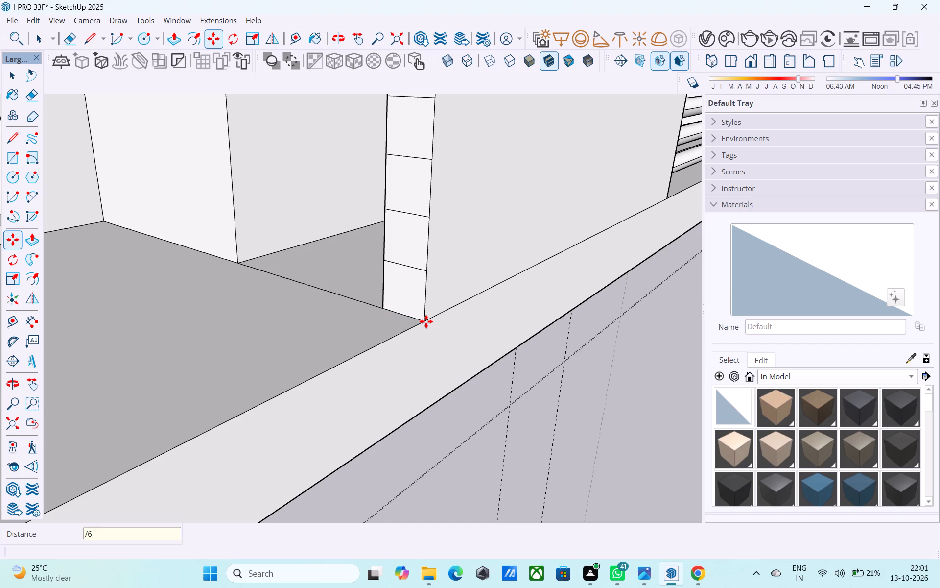
Draw a vertical centre line down the divided end face, from its top edge midpoint to its bottom edge.
shift+middle_drag(398, 255, 430, 376)
shift+scroll(396, 266, down, 1)
key(l)
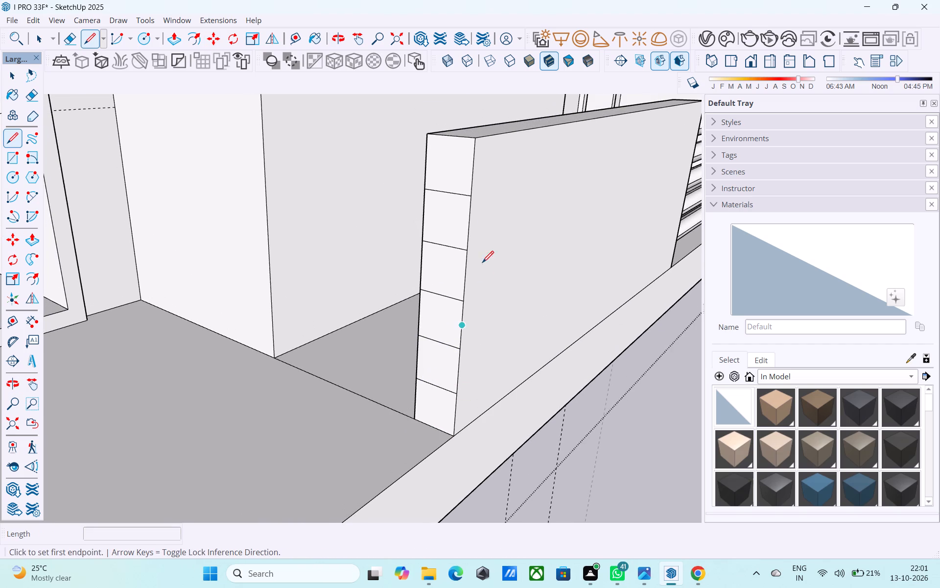
click(452, 136)
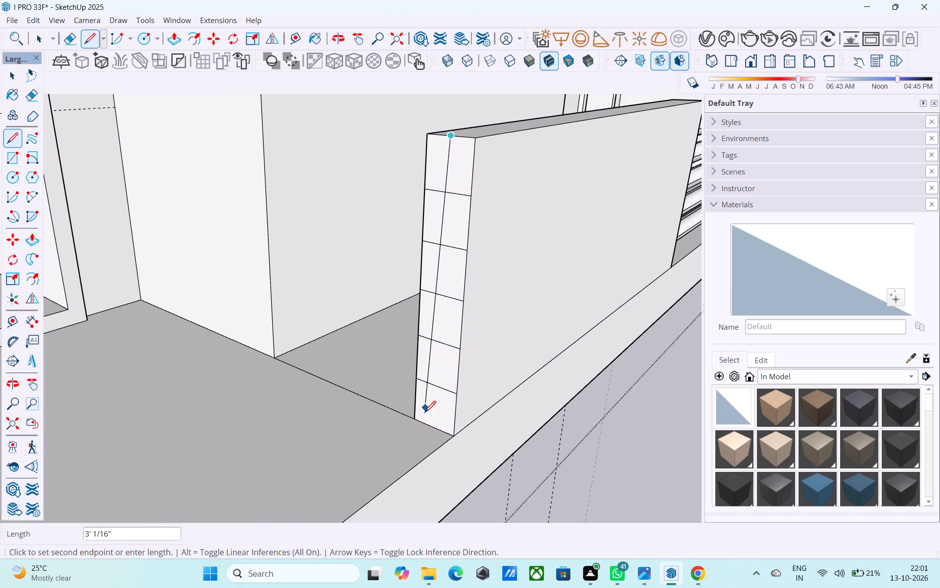
click(430, 427)
Draw a 2" radius circle centred on the uppermost grid crossing of this end face.
key(c)
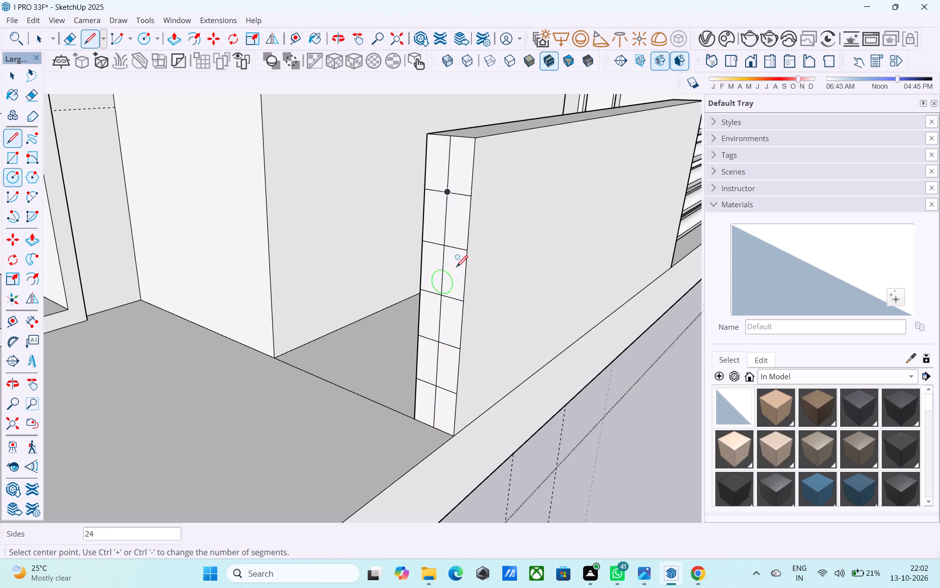
click(448, 197)
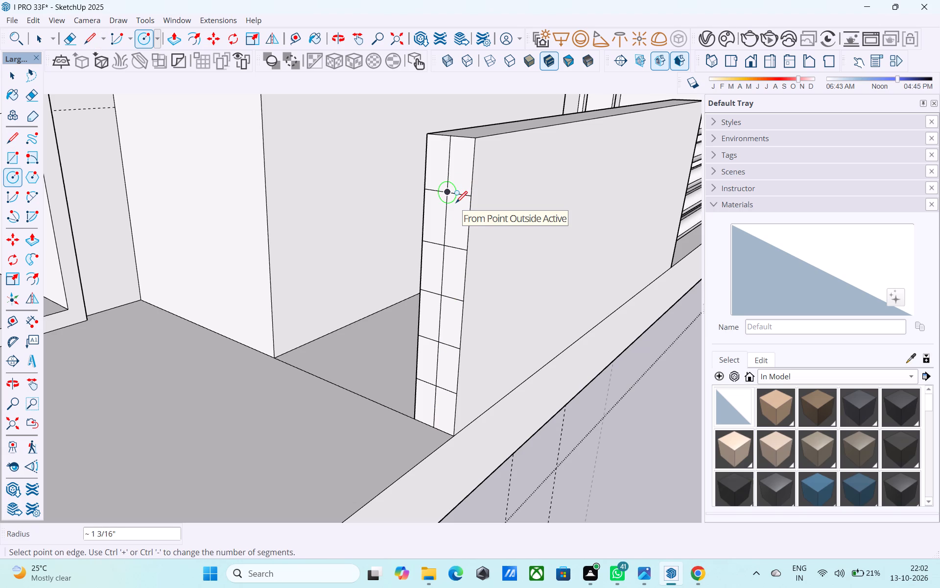
text(2")
key(Return)
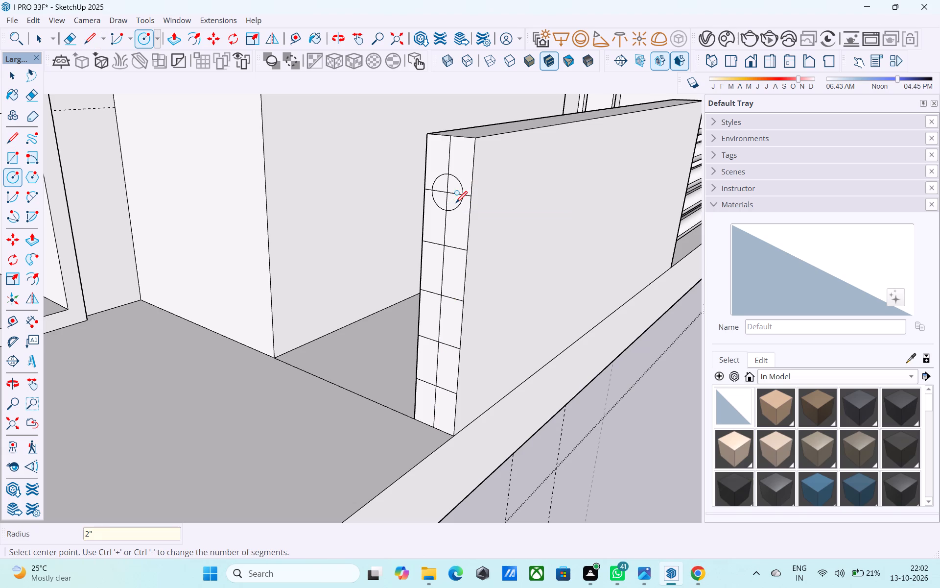
Erase the grid lines inside the new uppermost circle.
key(e)
scroll(455, 192, up, 4)
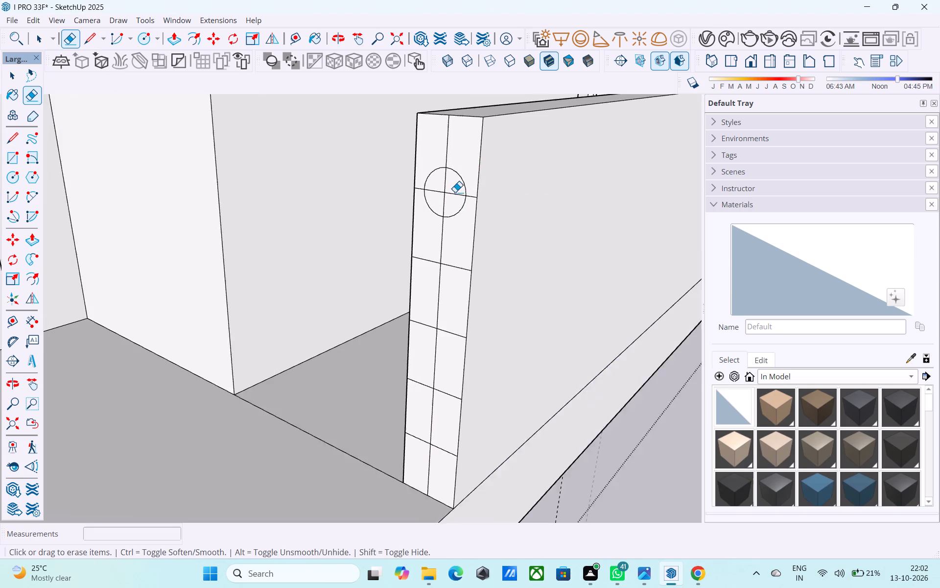
drag(450, 192, 443, 194)
click(443, 195)
Copy the circle face onto the four lower grid crossings of this end face, spaced 6" apart.
key(space)
click(444, 195)
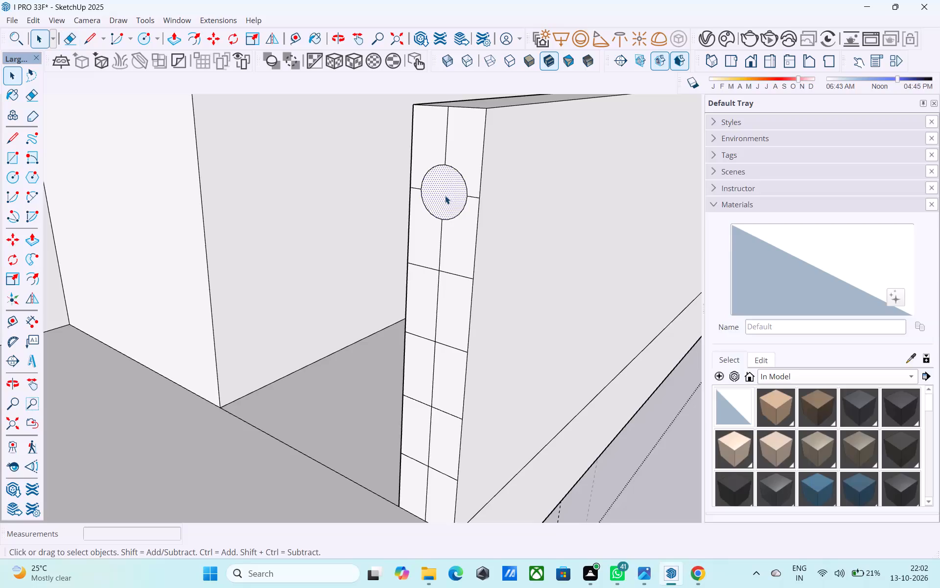
key(m)
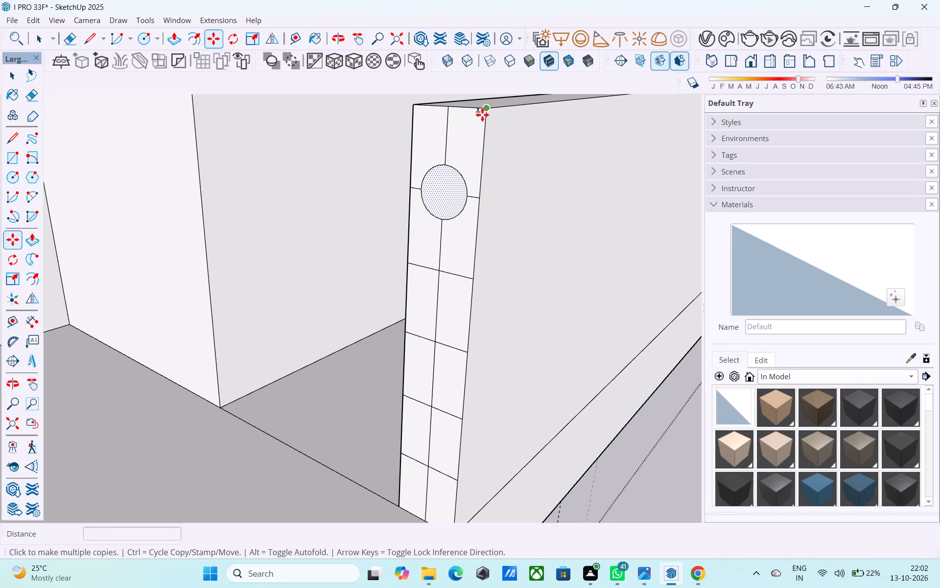
click(489, 110)
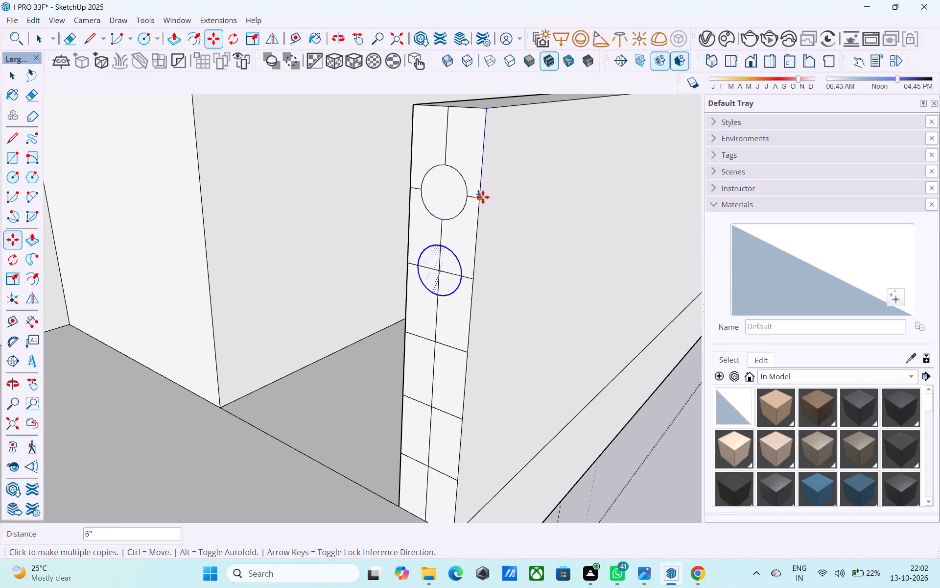
click(483, 197)
click(475, 279)
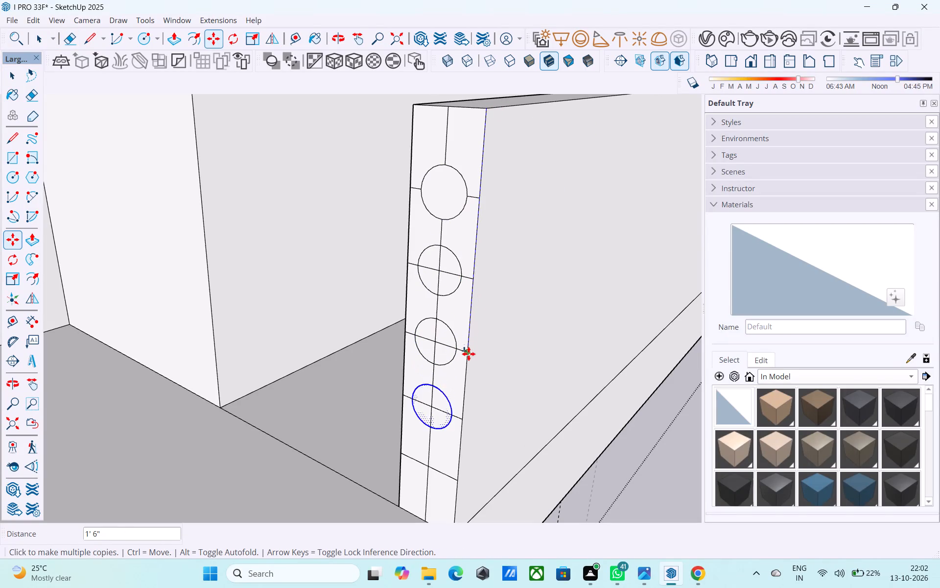
click(469, 354)
click(465, 423)
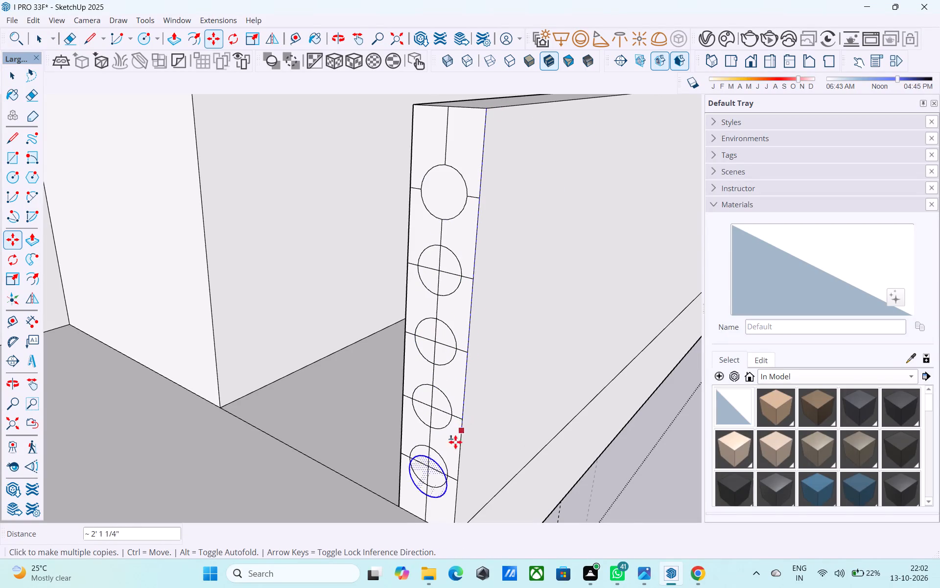
Erase the grid lines inside the four lower circles on the low wall's end face.
middle_drag(446, 452, 470, 432)
key(e)
scroll(451, 438, up, 4)
drag(425, 467, 427, 479)
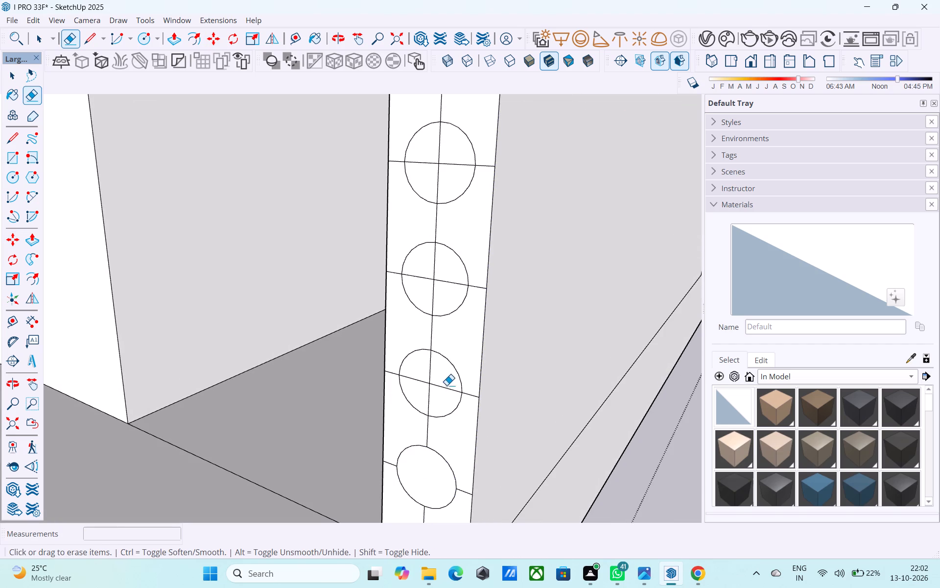
drag(440, 382, 427, 386)
drag(443, 277, 430, 284)
drag(442, 159, 438, 166)
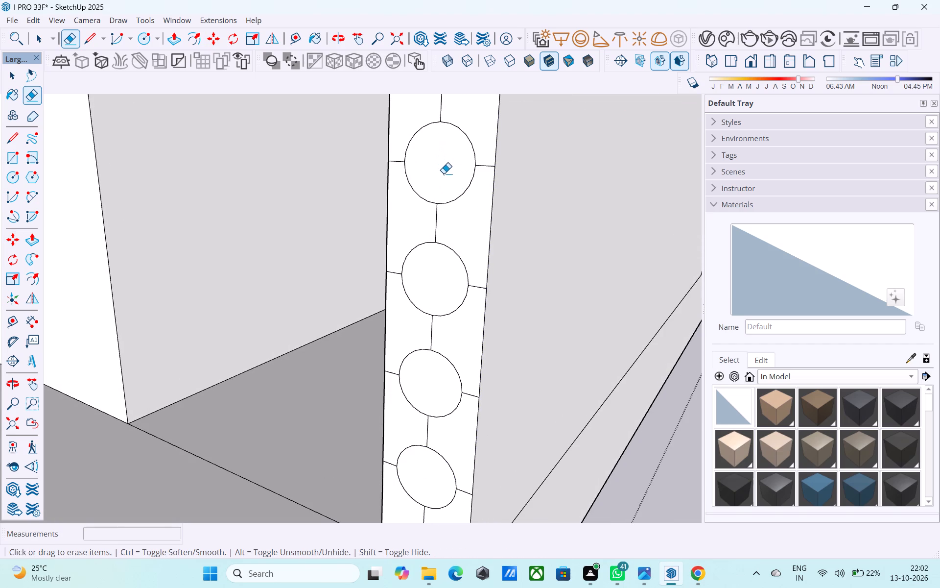
Push/Pull the second circle from the top 17' across the balcony to the end frame's inner face.
key(space)
click(446, 173)
scroll(446, 172, down, 3)
key(p)
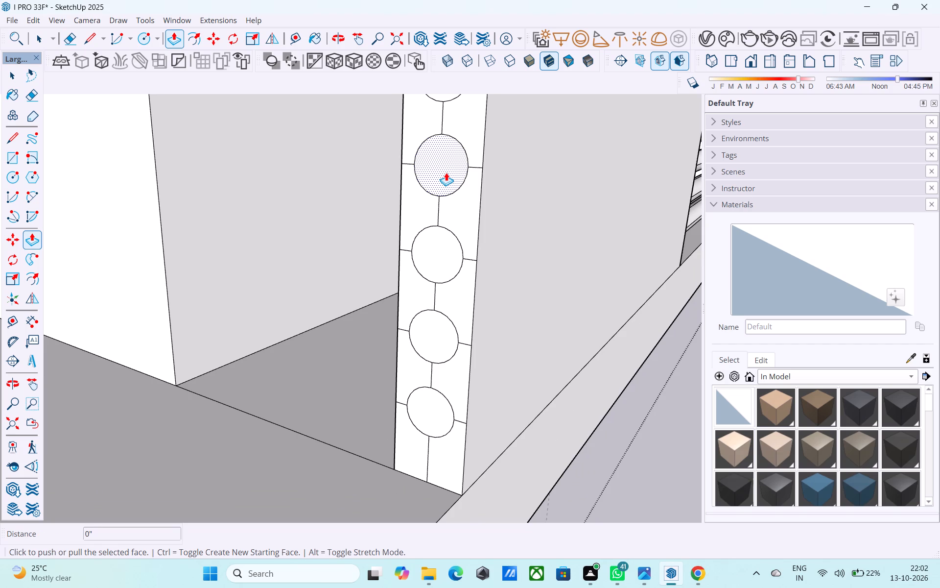
click(446, 172)
scroll(412, 195, down, 17)
scroll(412, 197, up, 2)
scroll(412, 197, down, 11)
scroll(412, 197, up, 1)
scroll(412, 197, down, 2)
middle_drag(167, 248, 0, 292)
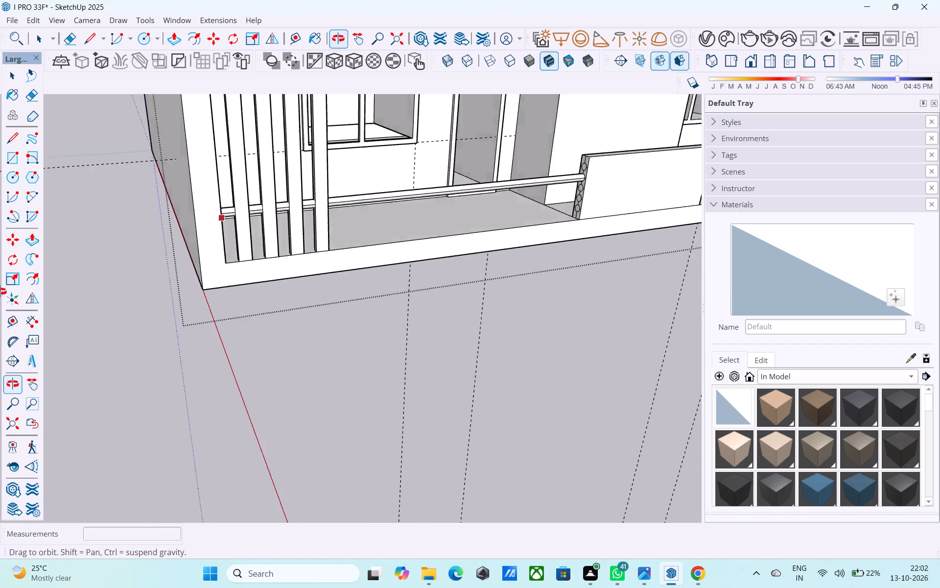
middle_drag(0, 292, 0, 295)
middle_drag(258, 215, 150, 232)
scroll(151, 225, up, 4)
click(146, 207)
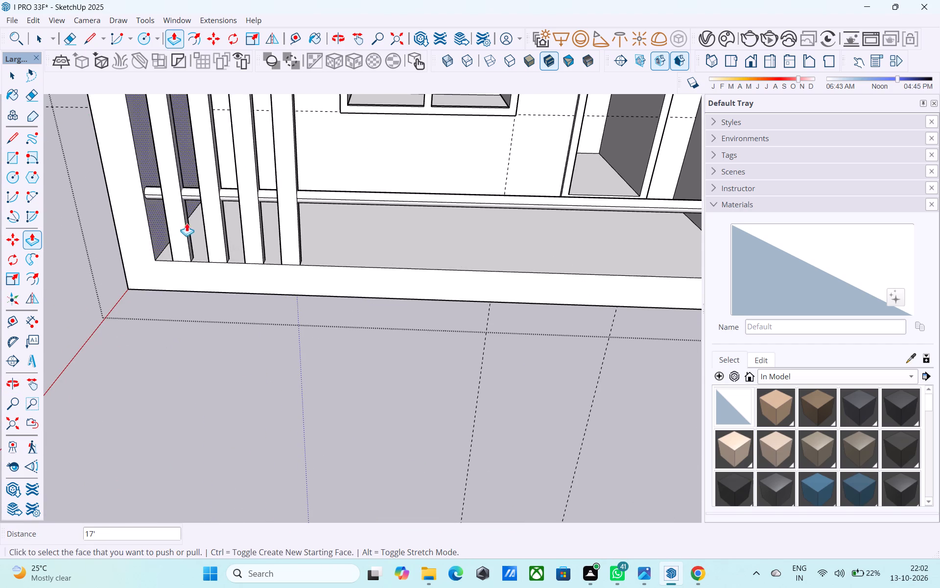
Repeat the 17' Push/Pull on the uppermost circle and the three lowest circles to complete the five round rails.
middle_drag(330, 239, 492, 226)
scroll(505, 178, up, 7)
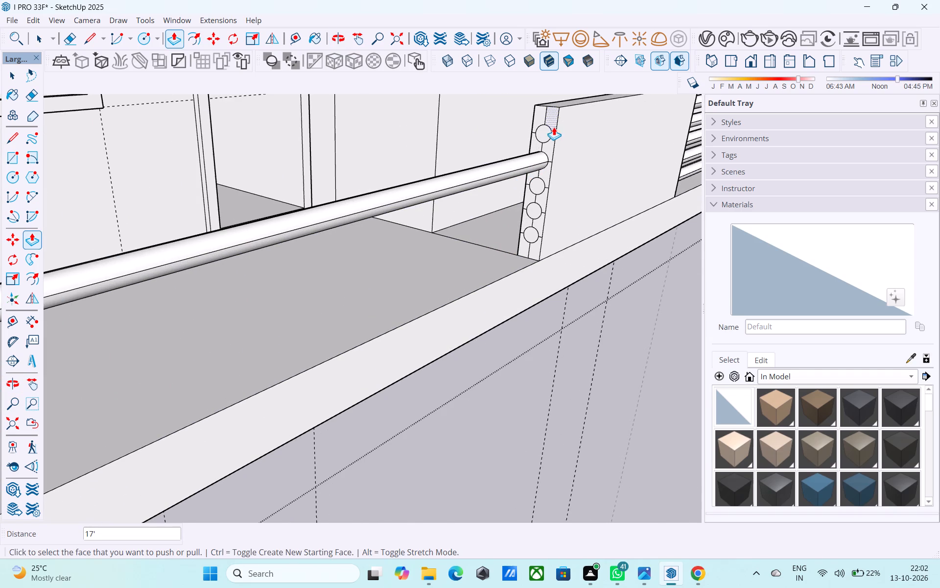
double_click(548, 130)
scroll(531, 205, up, 6)
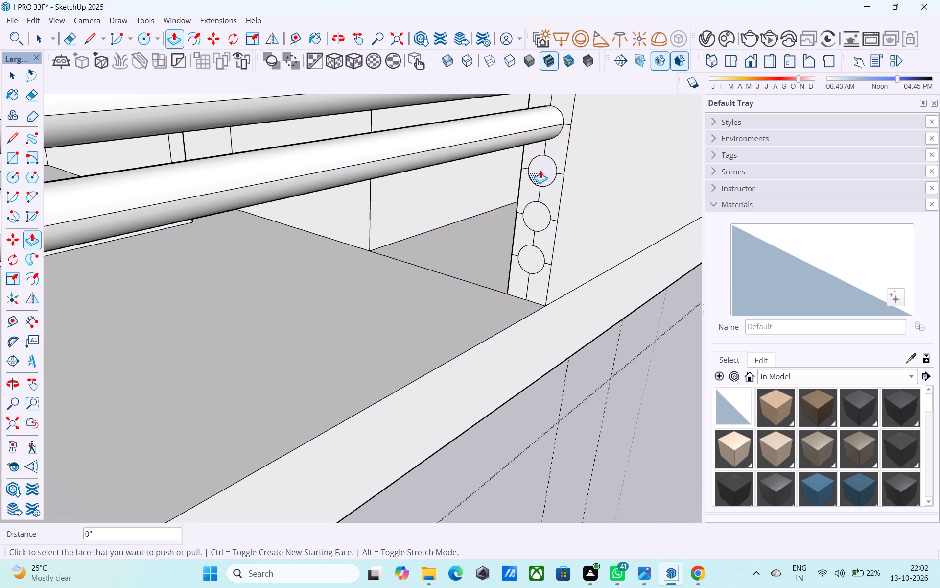
double_click(541, 169)
double_click(543, 214)
double_click(534, 251)
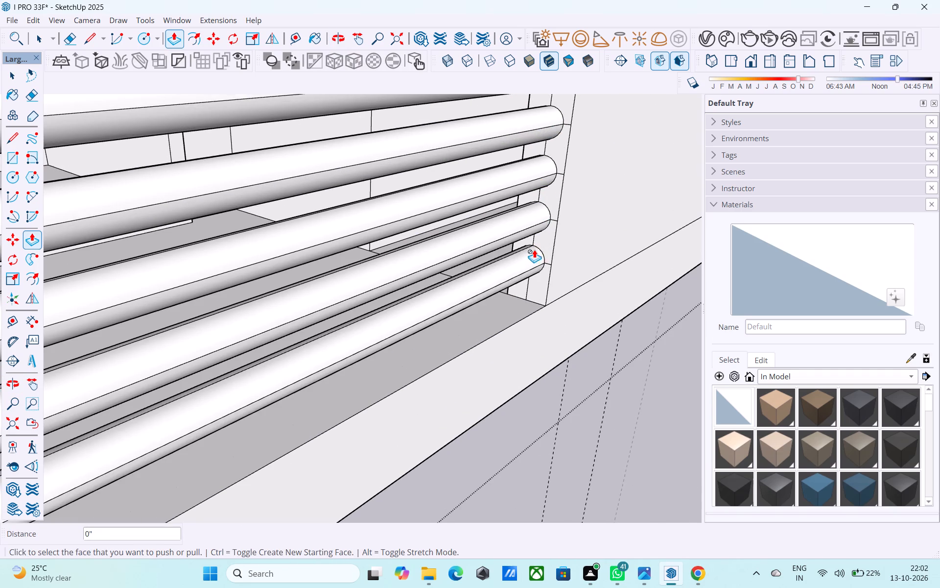
scroll(534, 249, down, 16)
key(space)
Paint the five round rails between the slatted screen and the middle low wall with Wood_Floor_01_1K from the Wood collection.
middle_drag(548, 232, 487, 232)
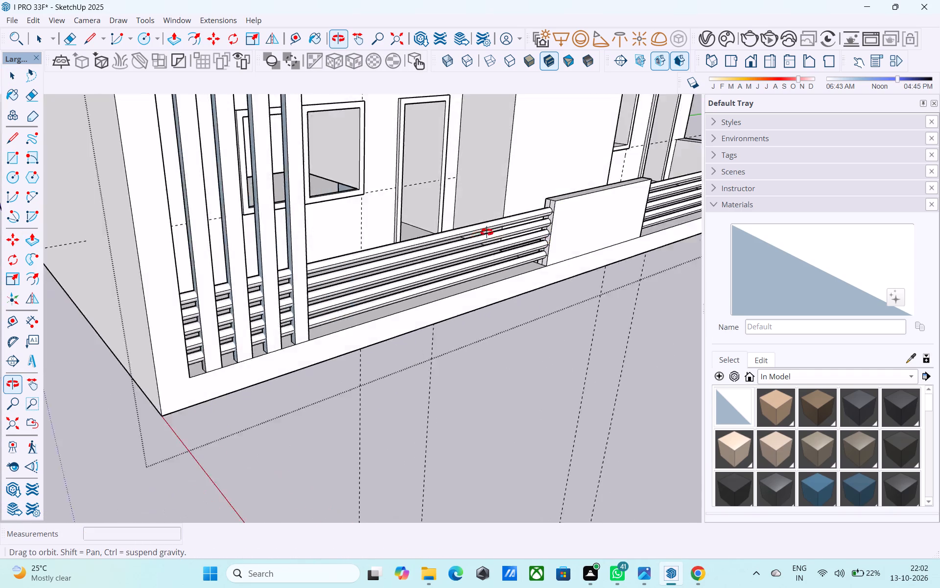
middle_drag(487, 232, 326, 232)
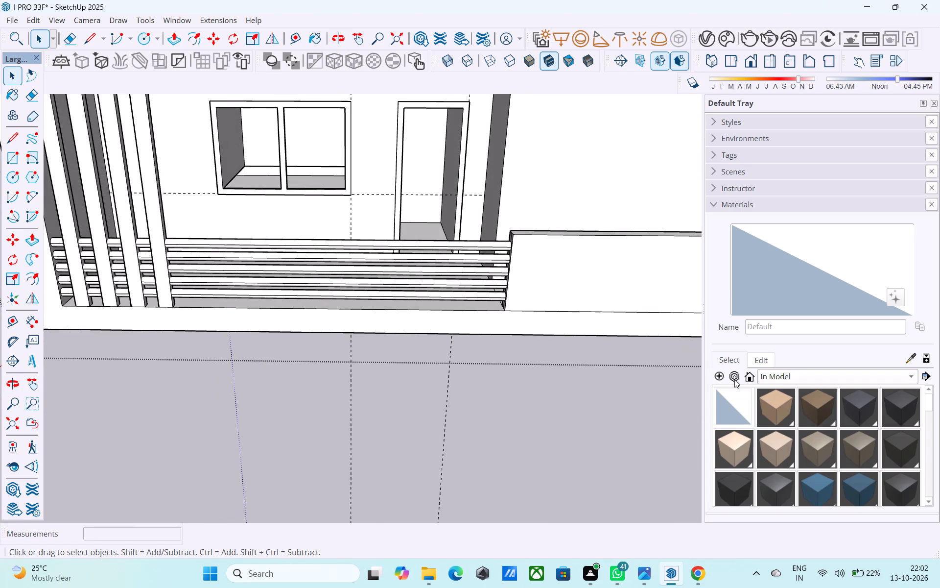
scroll(756, 391, down, 5)
scroll(791, 415, up, 13)
click(789, 377)
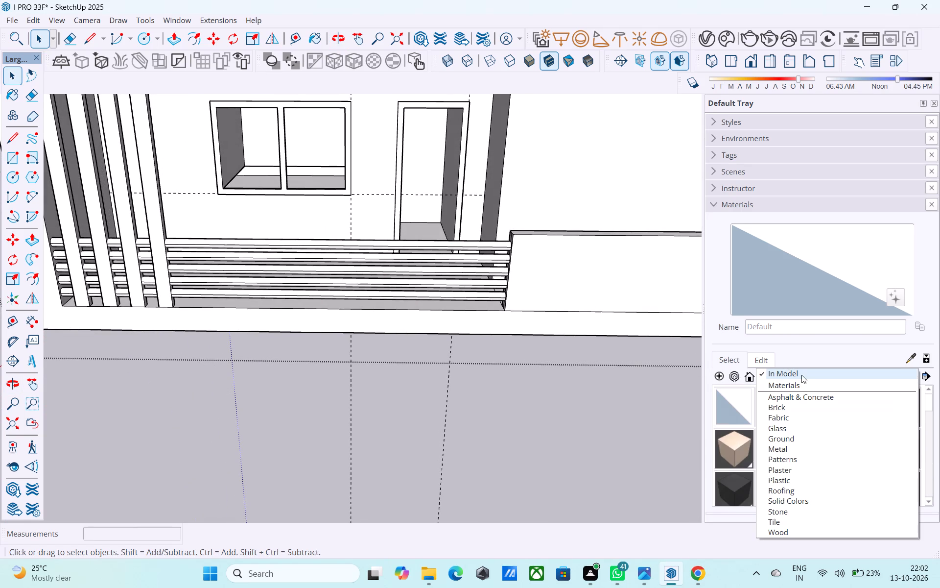
click(792, 530)
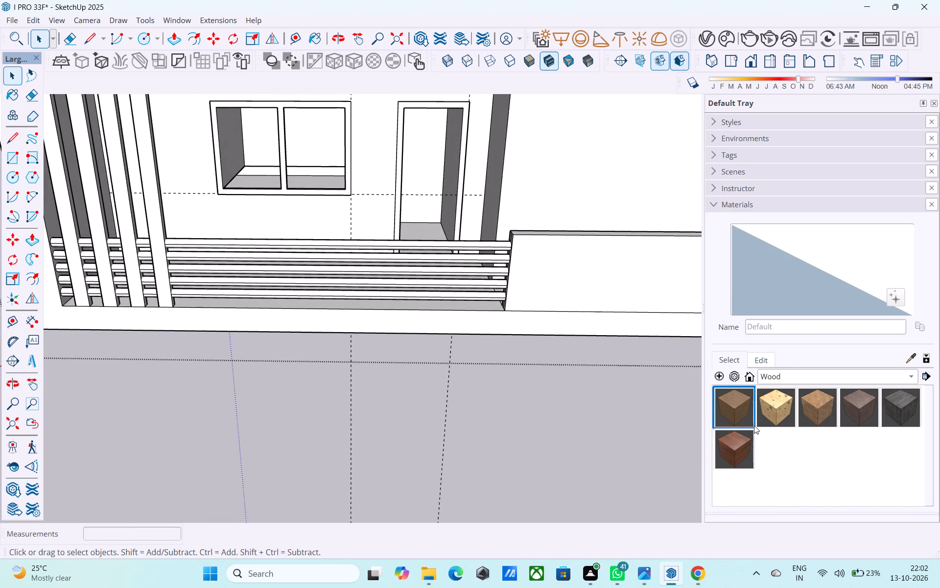
click(810, 406)
scroll(372, 273, up, 7)
click(380, 216)
scroll(382, 244, up, 3)
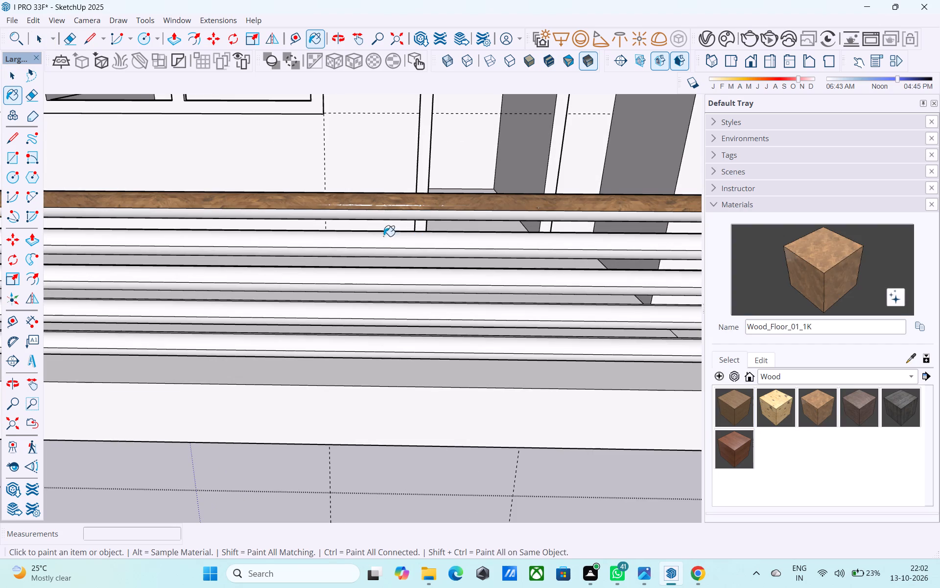
click(389, 213)
click(398, 238)
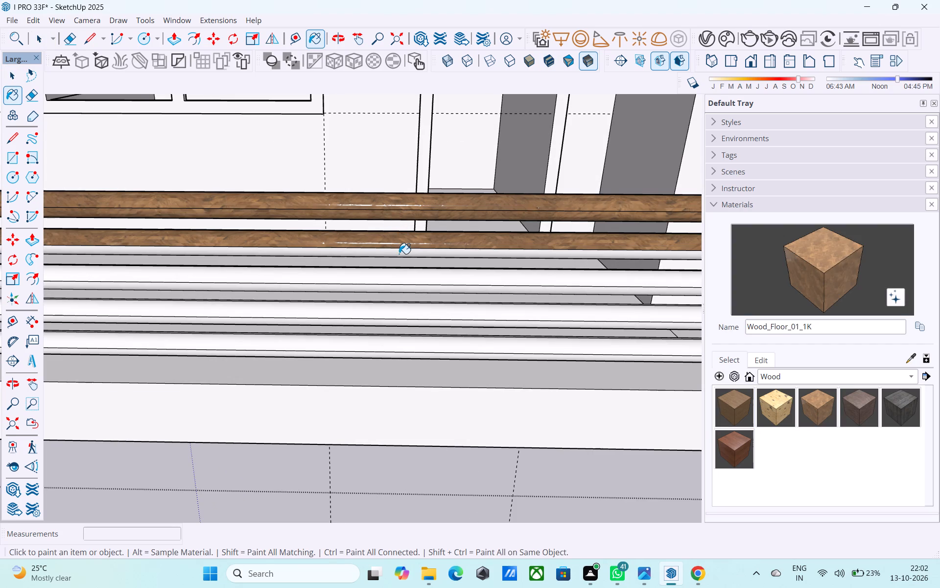
click(399, 254)
click(393, 278)
click(392, 286)
click(395, 307)
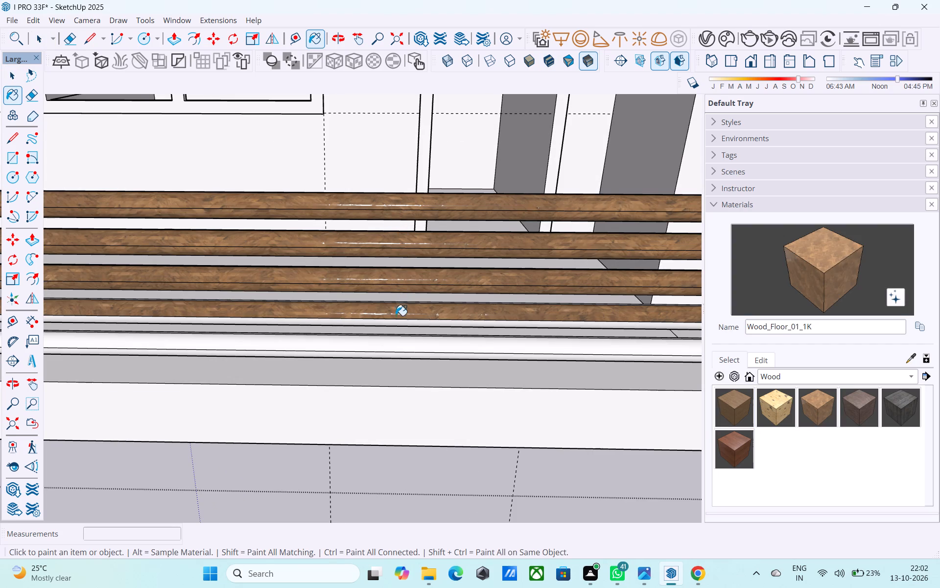
click(397, 323)
click(399, 346)
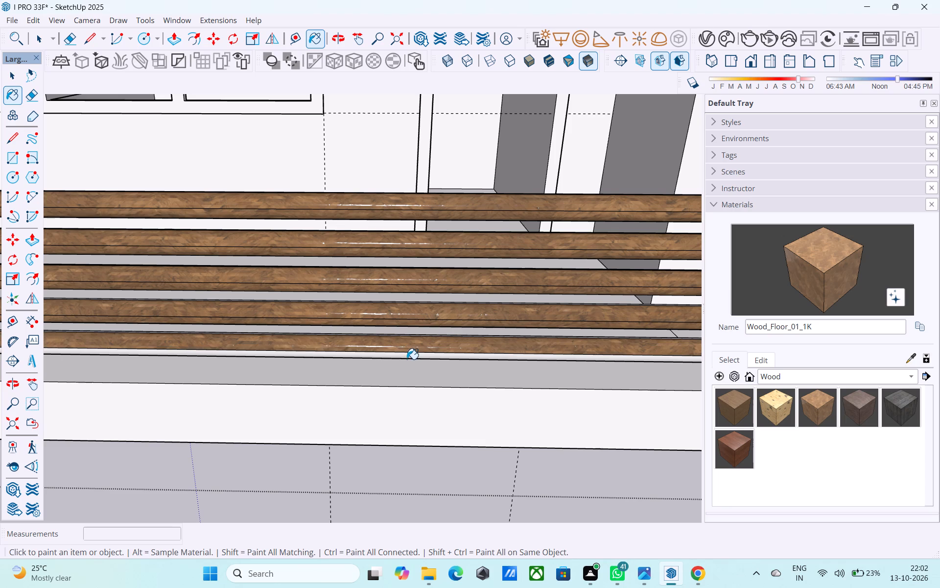
click(408, 356)
scroll(403, 352, down, 12)
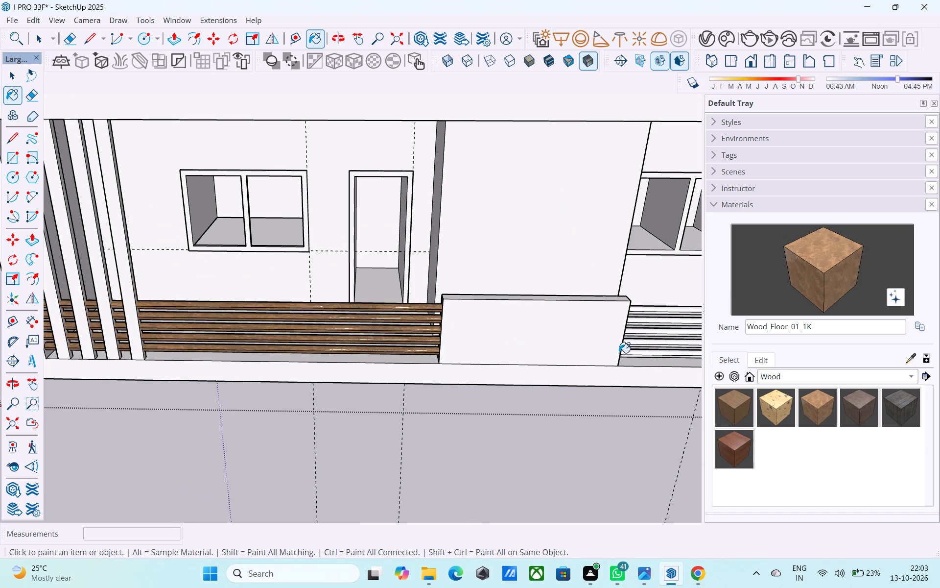
Paint the five round rails on the other side of the middle low wall with Wood_Floor_01_1K.
scroll(333, 356, down, 5)
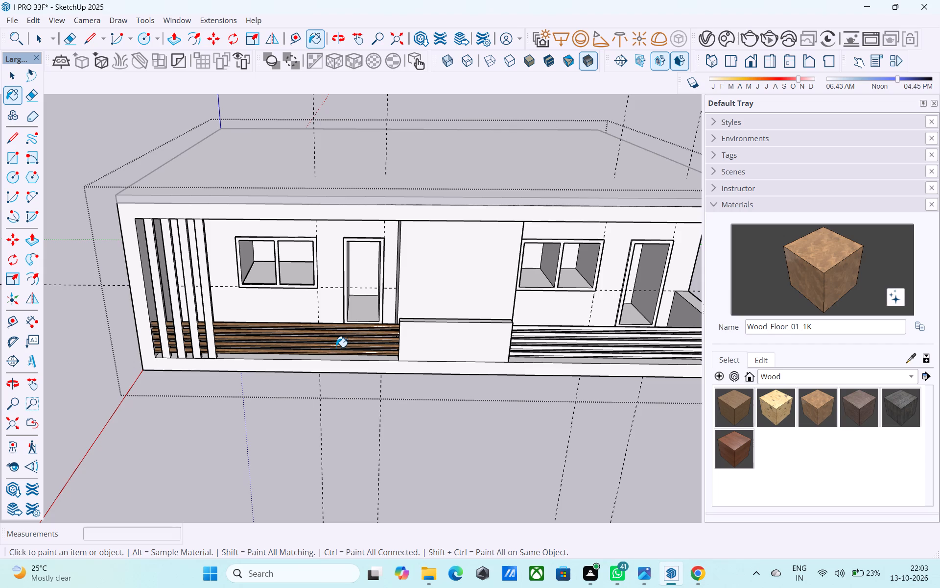
scroll(95, 347, down, 4)
scroll(508, 410, up, 8)
scroll(327, 267, up, 8)
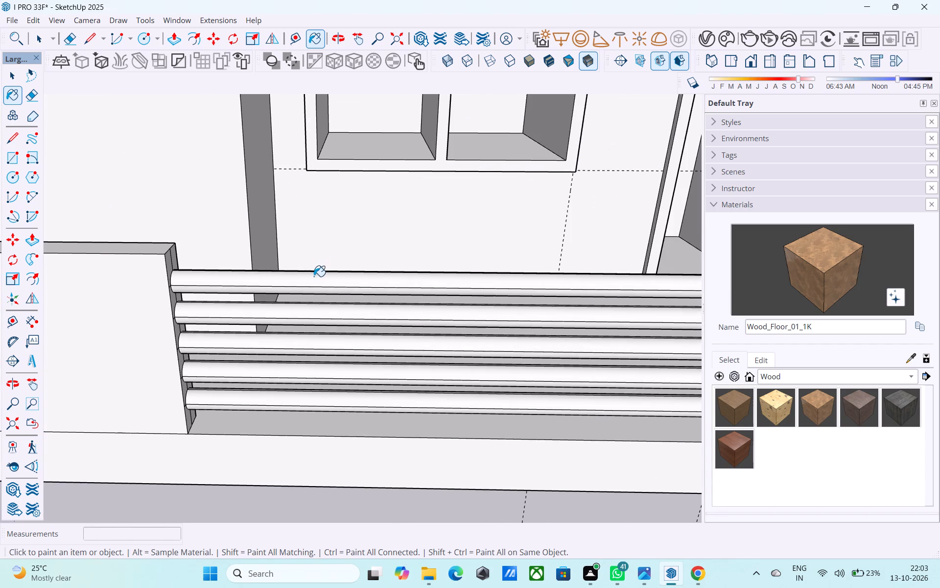
click(314, 276)
scroll(311, 281, up, 6)
click(298, 300)
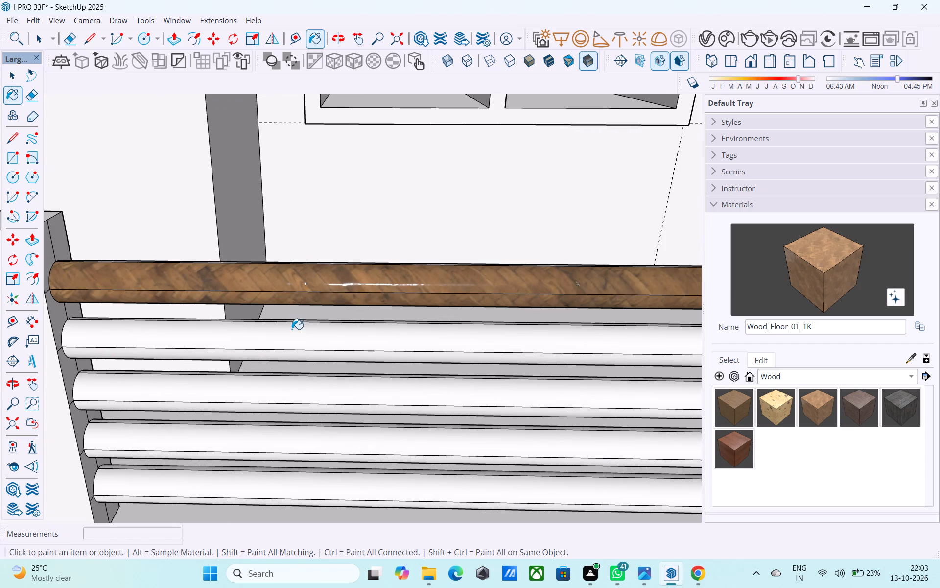
click(292, 329)
click(288, 355)
middle_drag(303, 383, 359, 302)
scroll(303, 379, up, 1)
scroll(365, 300, down, 4)
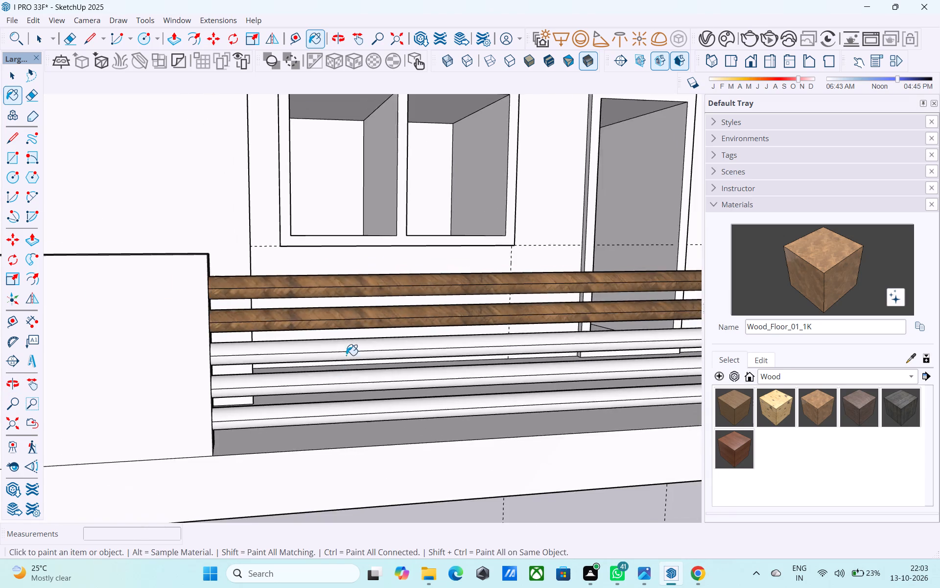
middle_drag(310, 379, 320, 355)
scroll(300, 346, up, 7)
click(266, 358)
click(266, 349)
scroll(268, 351, down, 4)
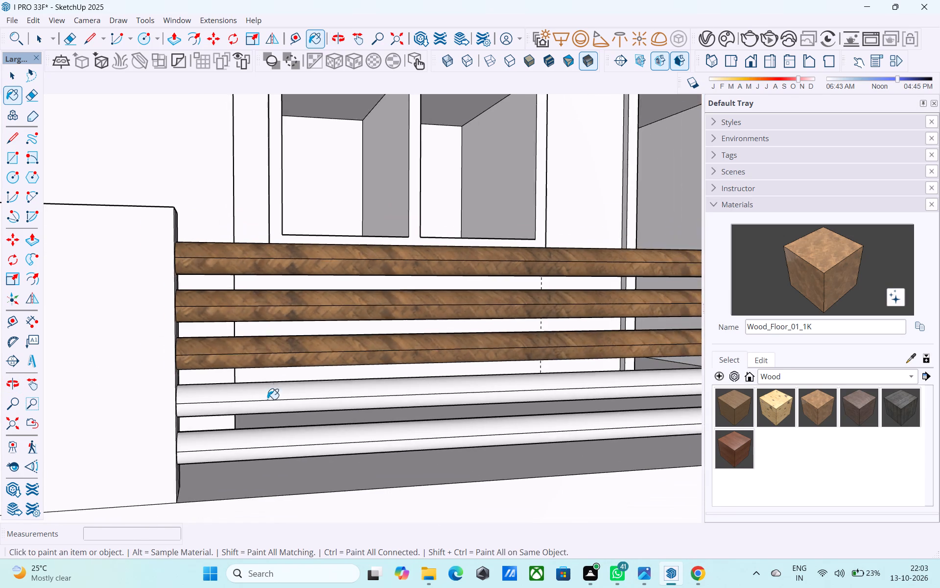
scroll(265, 402, up, 4)
click(259, 408)
click(265, 385)
click(266, 482)
click(264, 456)
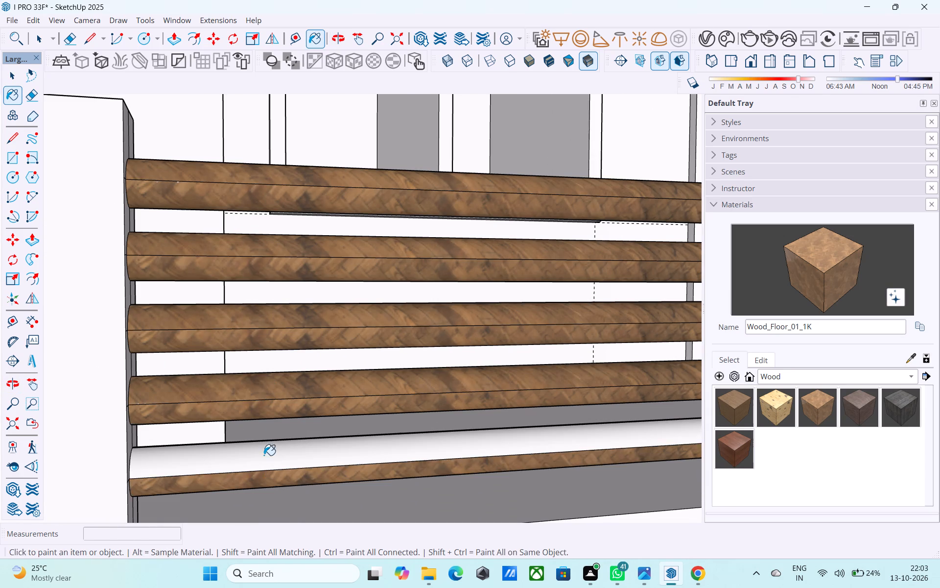
Paint the front faces of the four vertical screen slats with Wood_Floor_01_1K.
scroll(256, 450, down, 6)
middle_drag(385, 384, 257, 447)
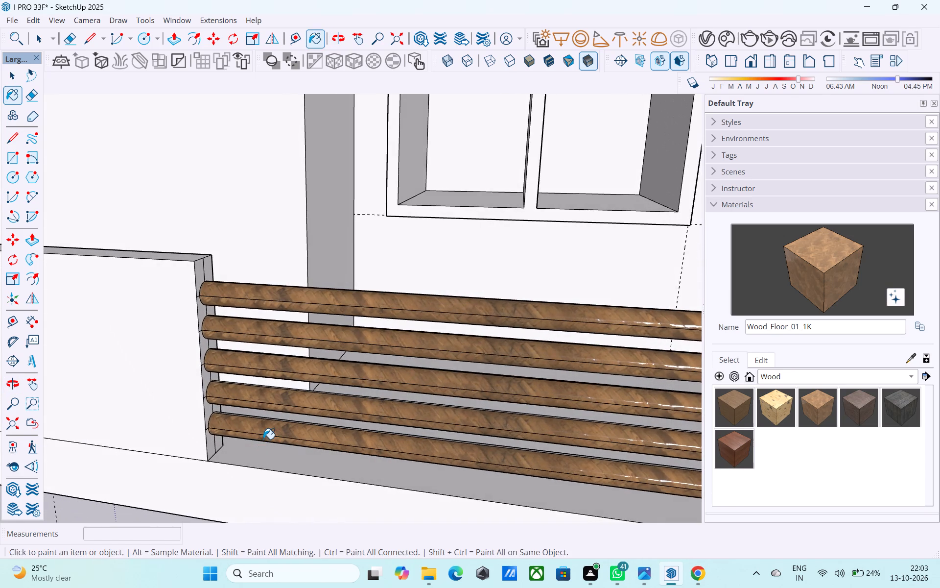
scroll(348, 422, down, 16)
middle_drag(314, 385, 495, 323)
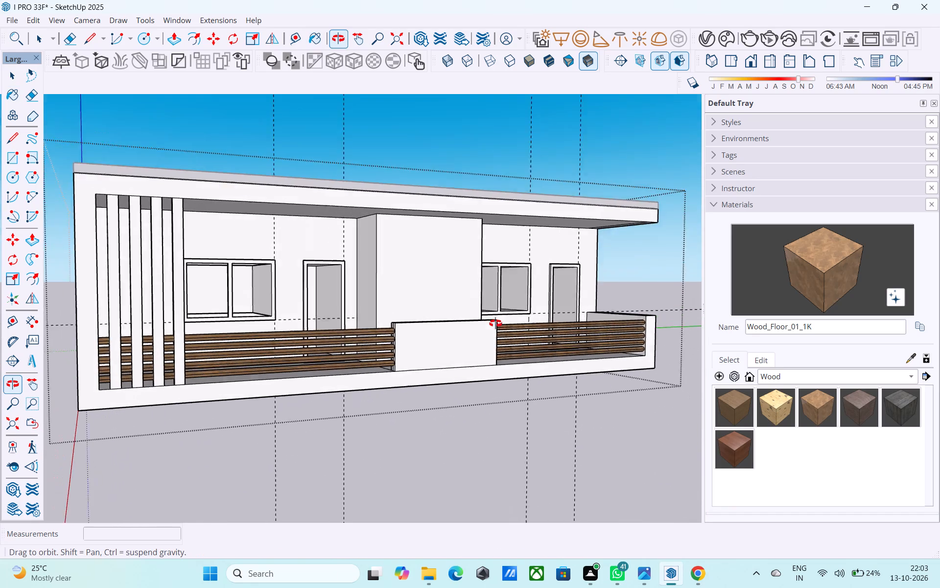
middle_drag(495, 323, 495, 319)
scroll(495, 319, down, 3)
scroll(280, 291, up, 8)
click(207, 302)
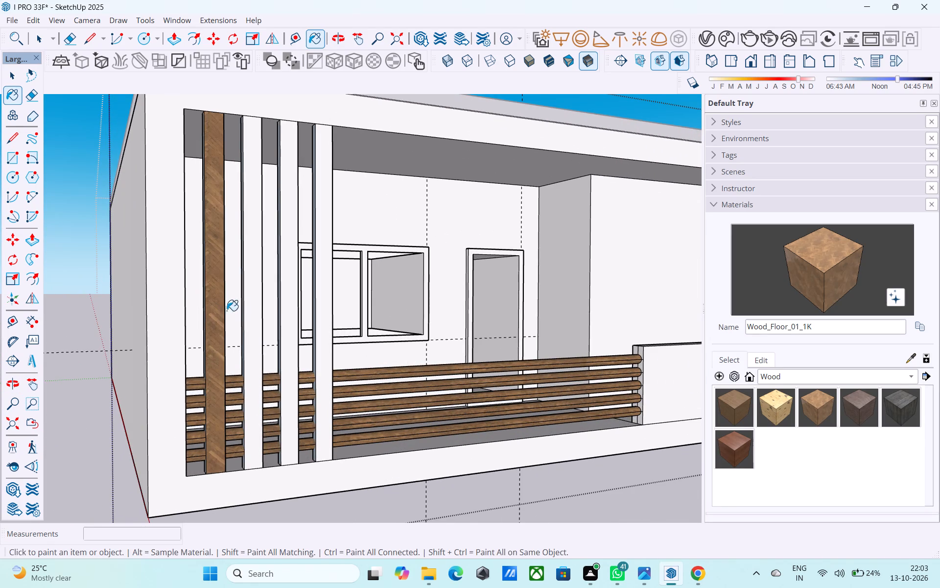
click(250, 306)
click(289, 309)
click(319, 307)
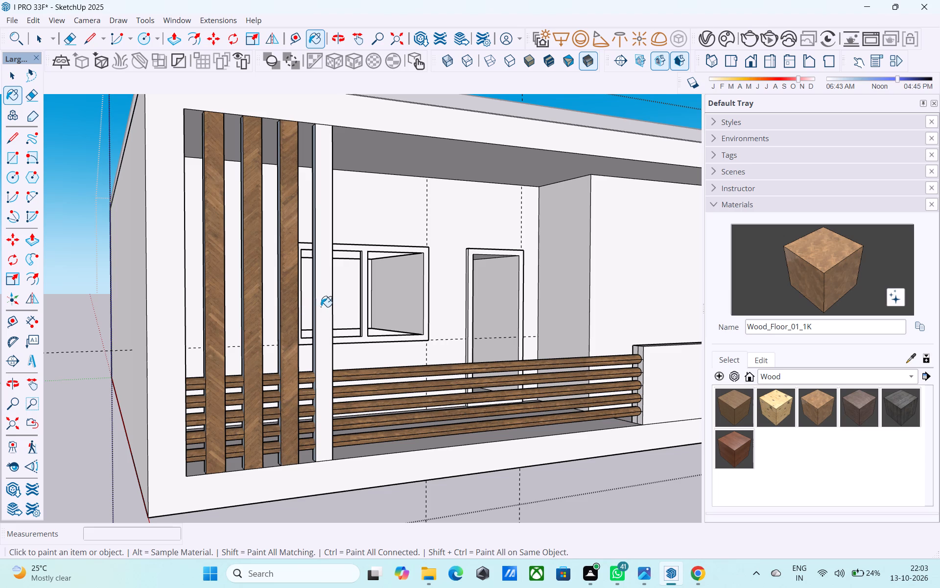
Paint the side faces of the four screen slats that face the end frame with Wood_Floor_01_1K.
middle_drag(291, 310, 318, 326)
scroll(210, 325, up, 6)
click(193, 320)
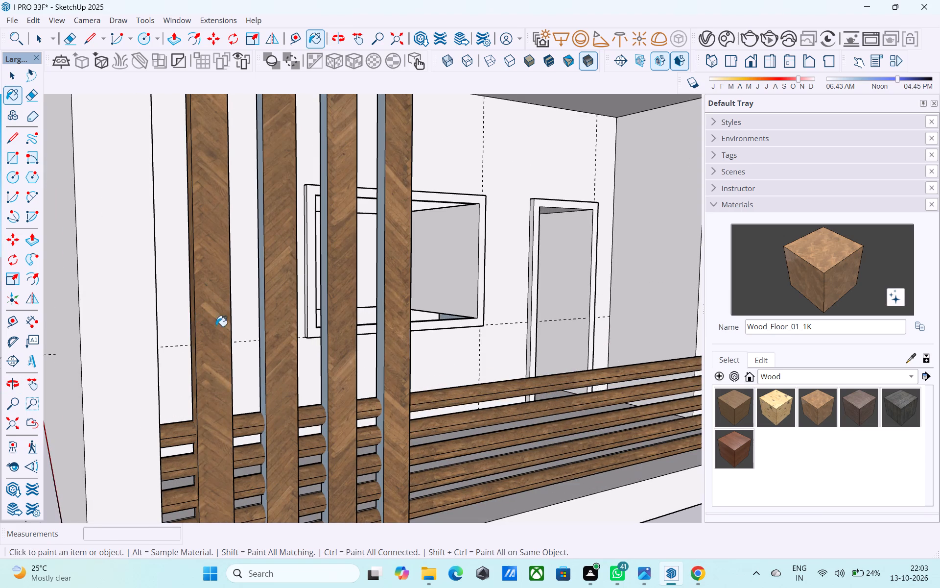
click(262, 316)
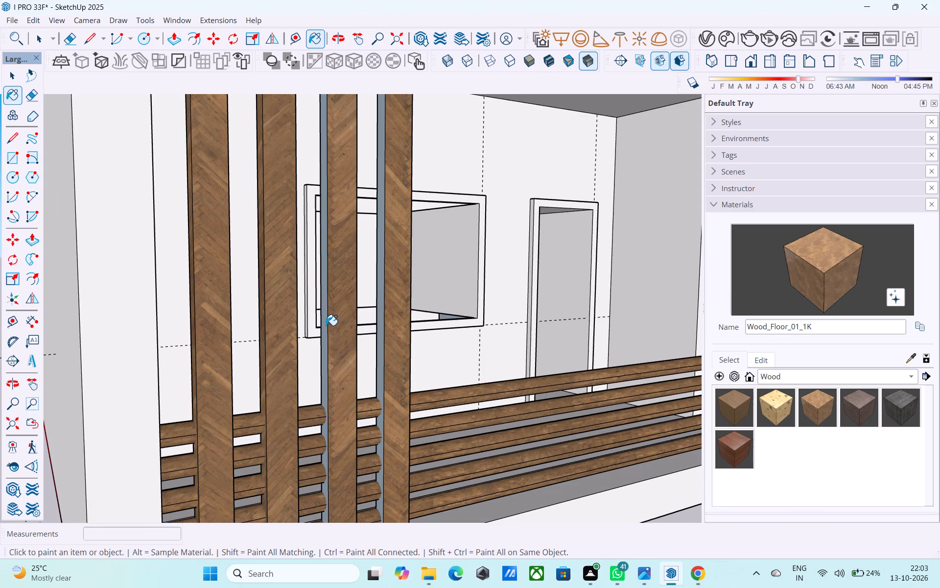
click(326, 325)
click(382, 310)
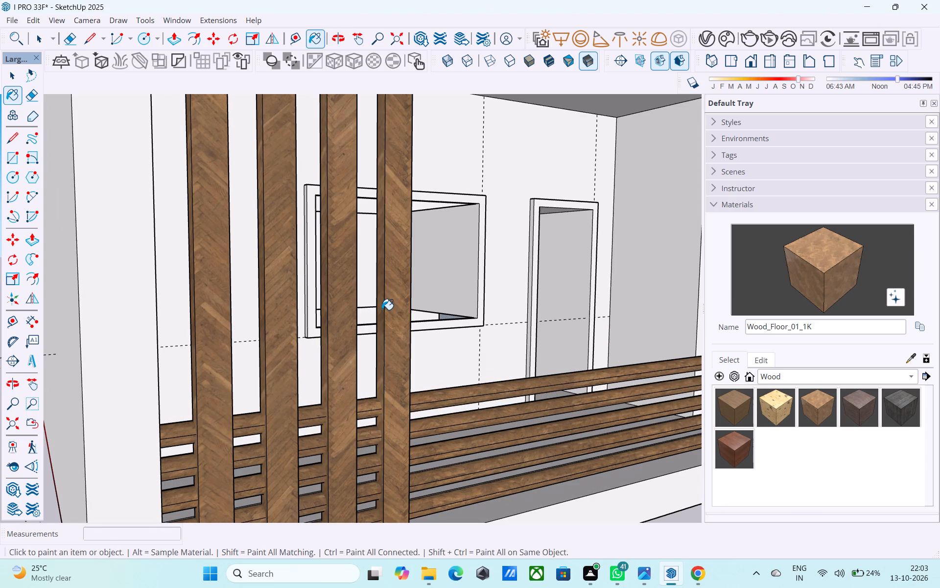
Paint the opposite side faces of the four screen slats, facing the middle low wall, with Wood_Floor_01_1K.
scroll(382, 310, down, 3)
middle_drag(385, 311, 54, 315)
middle_click(378, 323)
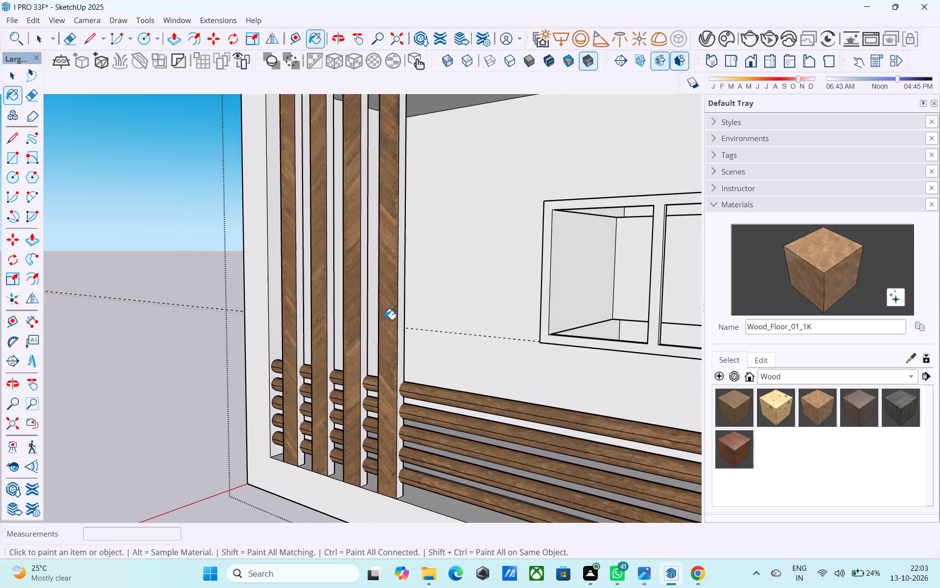
scroll(394, 317, up, 4)
click(404, 299)
click(350, 283)
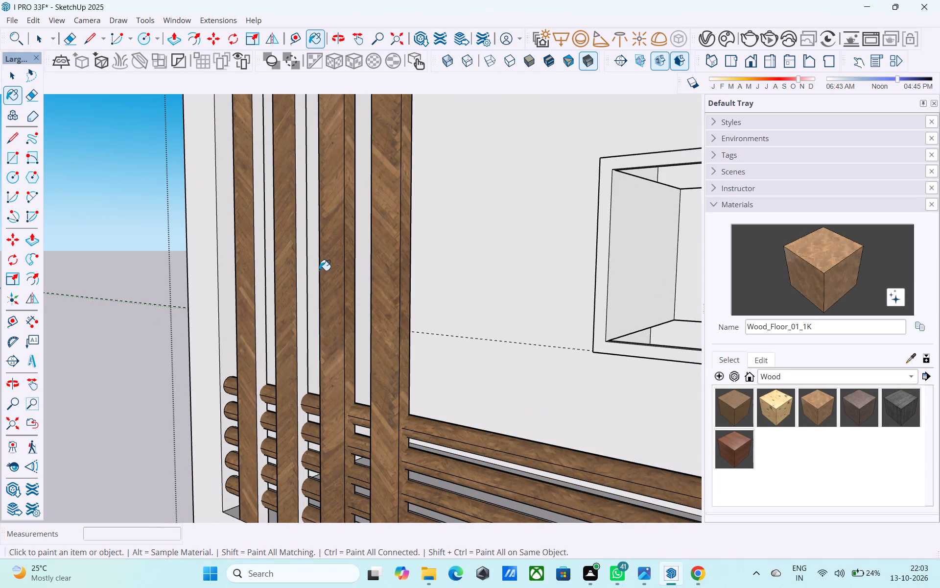
click(301, 255)
click(257, 224)
scroll(235, 266, down, 3)
middle_drag(241, 294, 397, 326)
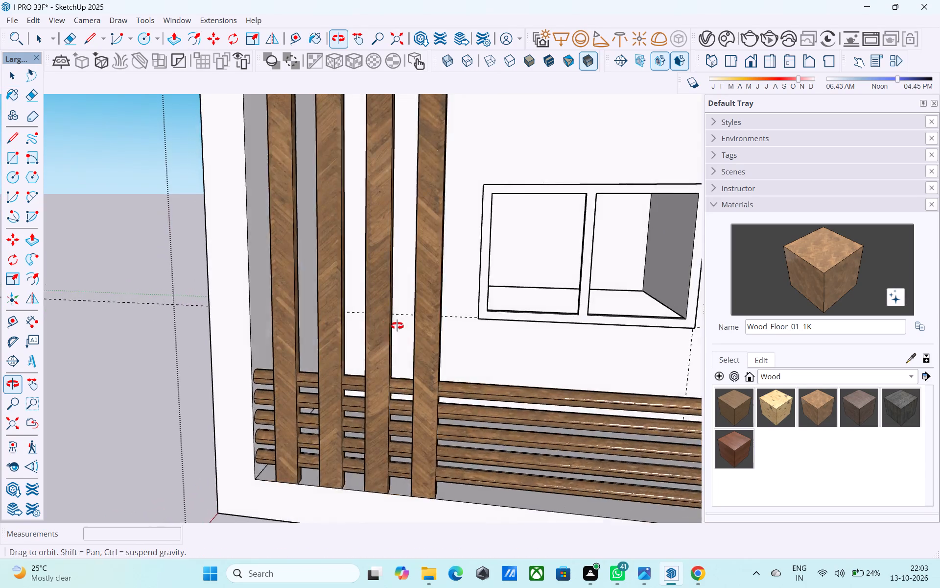
Import the porta+4 door model from the Downloads folder and place it in front of the new storey's facade.
middle_drag(397, 326, 469, 359)
scroll(460, 364, down, 10)
scroll(402, 384, up, 1)
scroll(402, 384, down, 1)
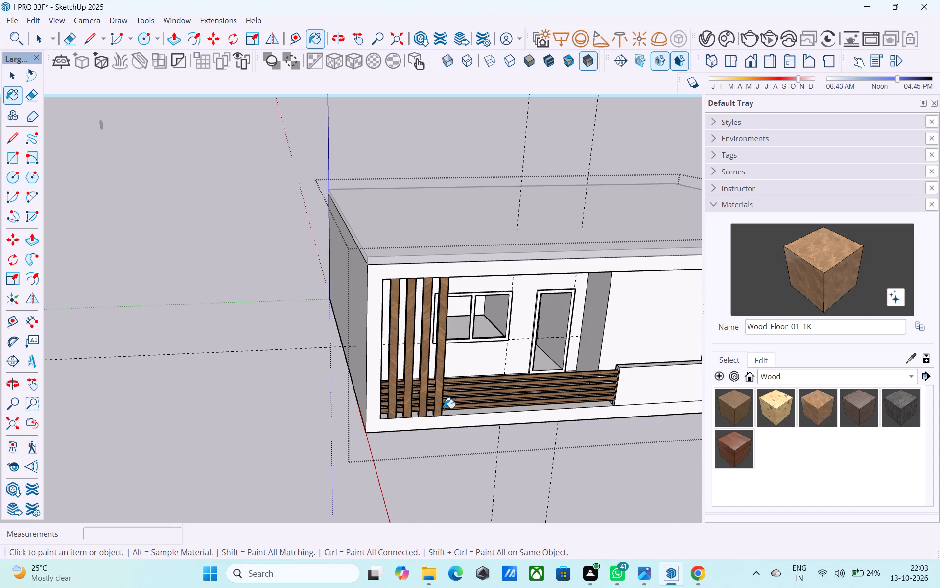
scroll(443, 412, down, 5)
middle_drag(436, 430, 418, 403)
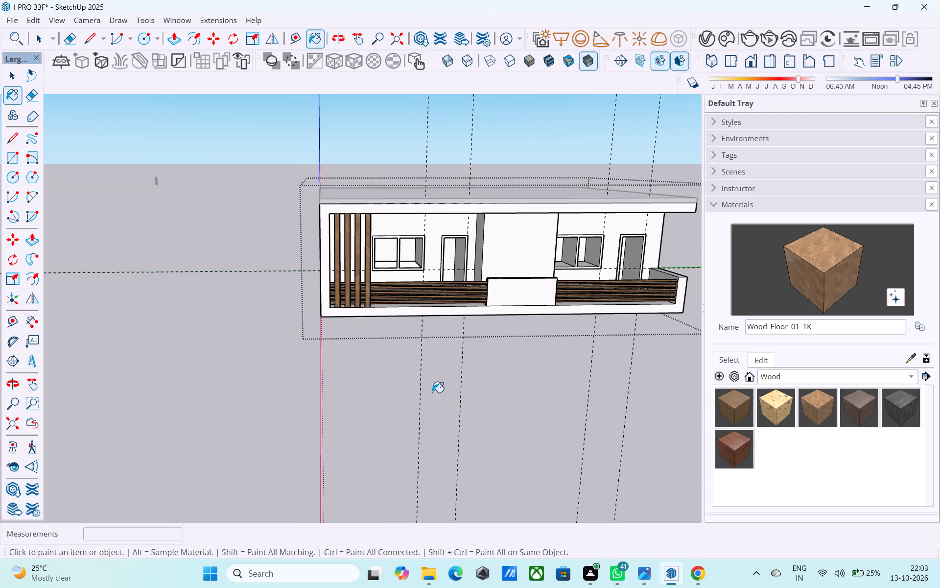
key(space)
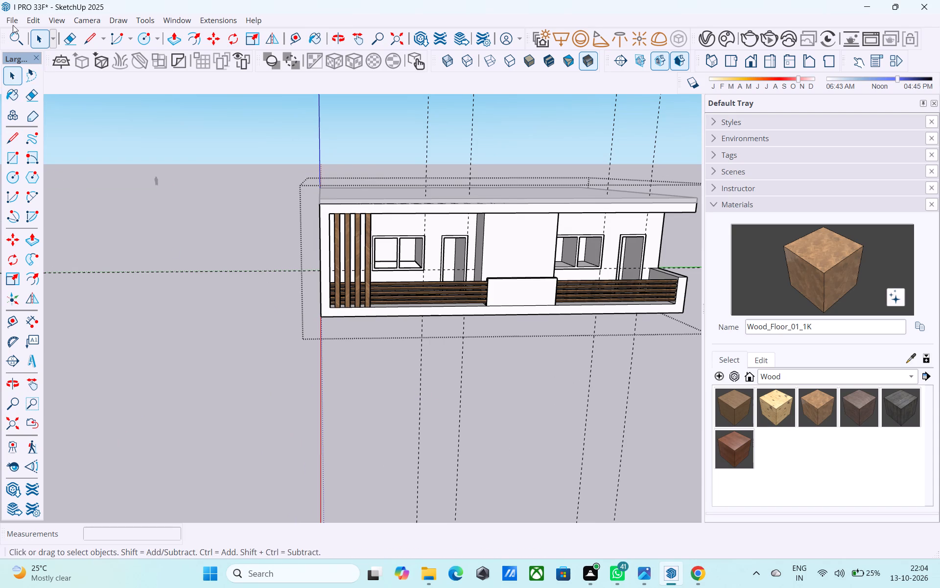
click(16, 21)
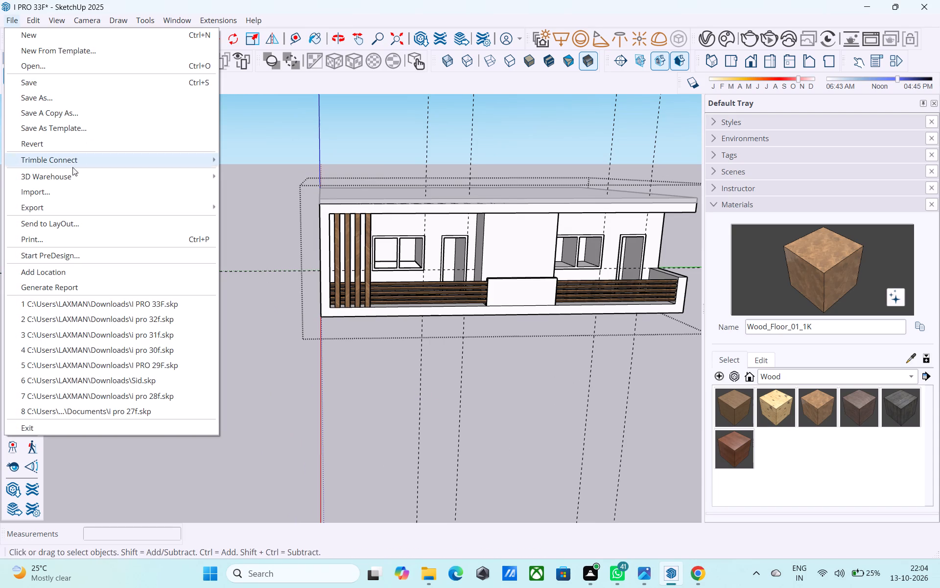
click(76, 185)
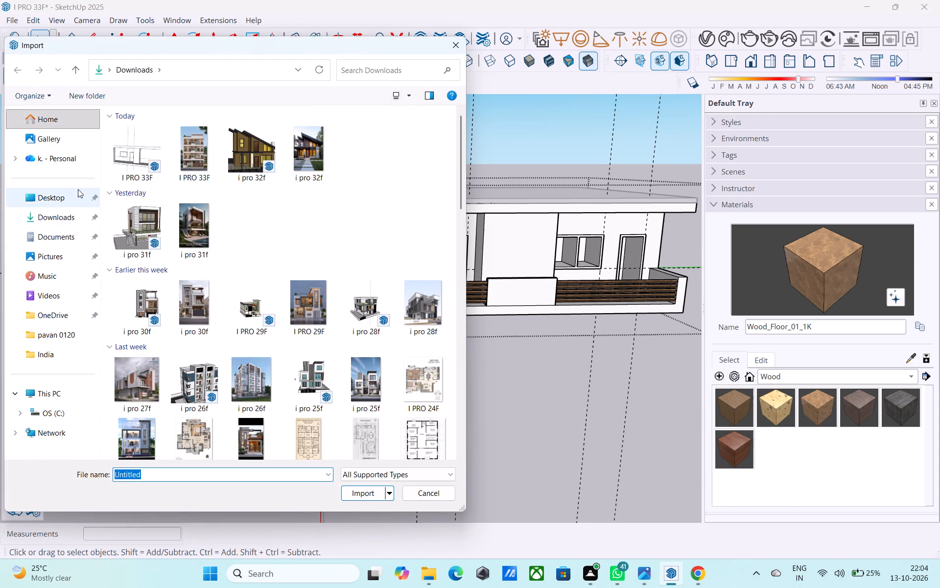
click(40, 216)
scroll(301, 338, down, 3)
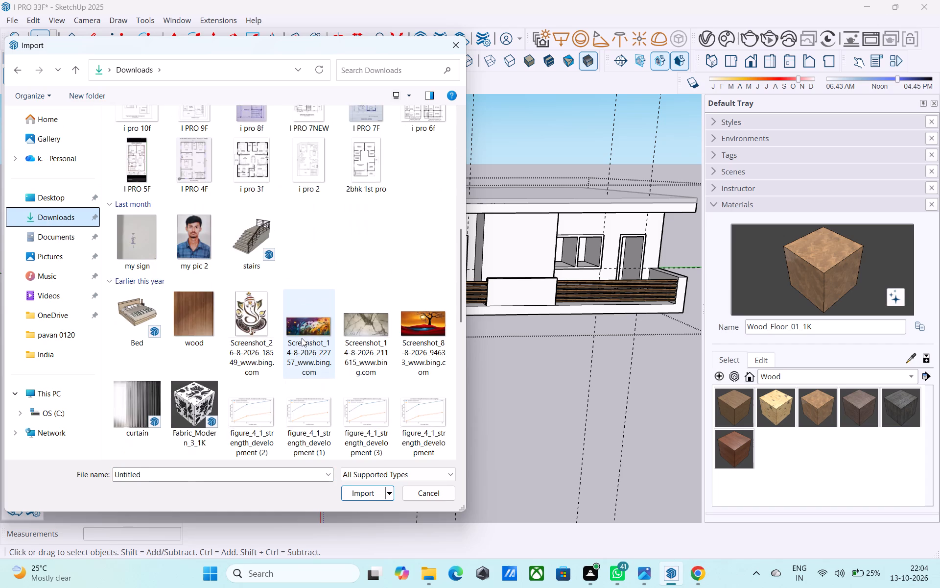
scroll(304, 338, up, 4)
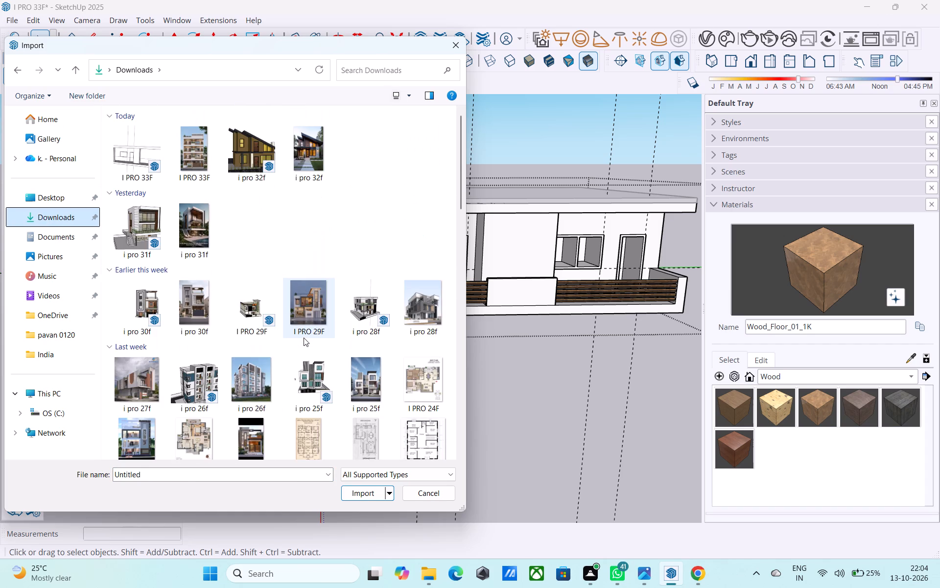
scroll(304, 338, down, 4)
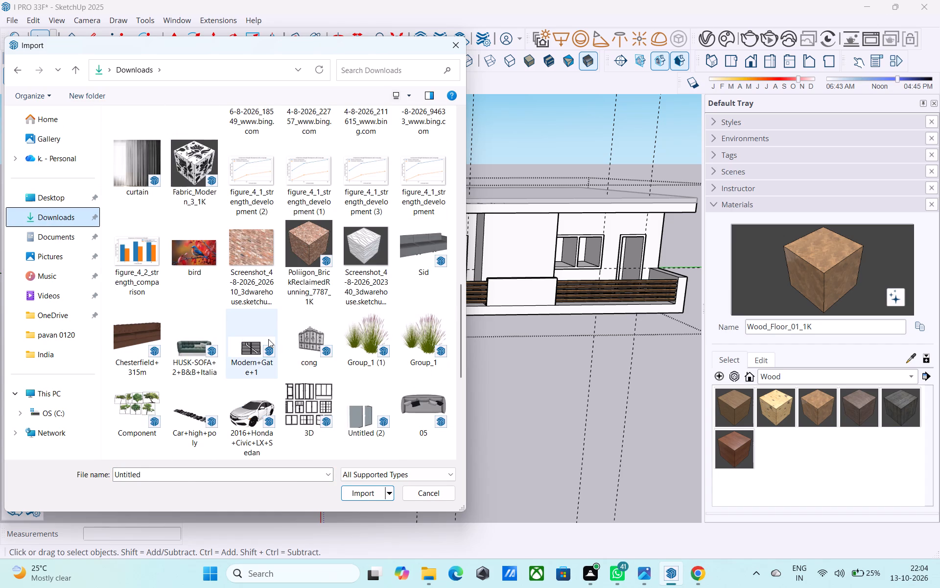
scroll(268, 339, down, 2)
scroll(410, 325, up, 1)
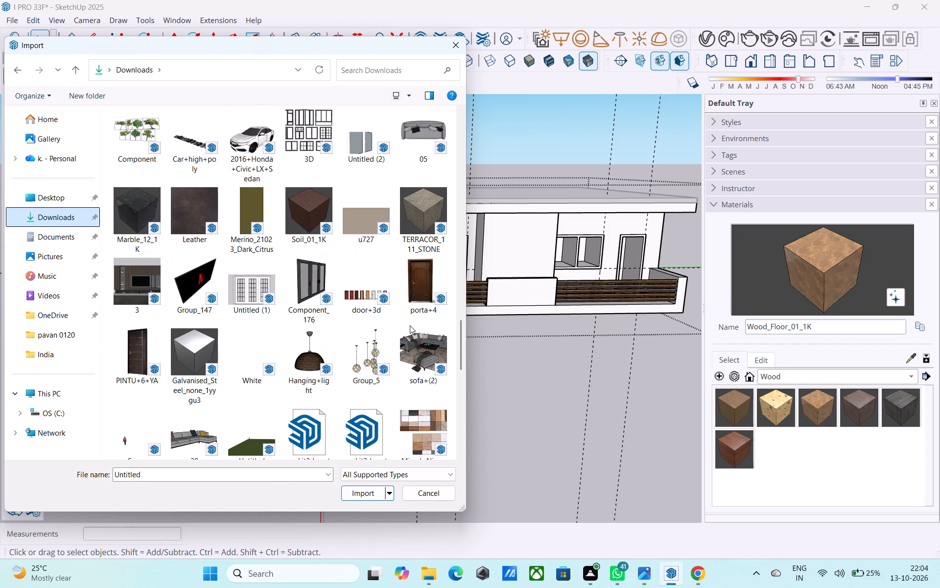
click(412, 284)
click(365, 491)
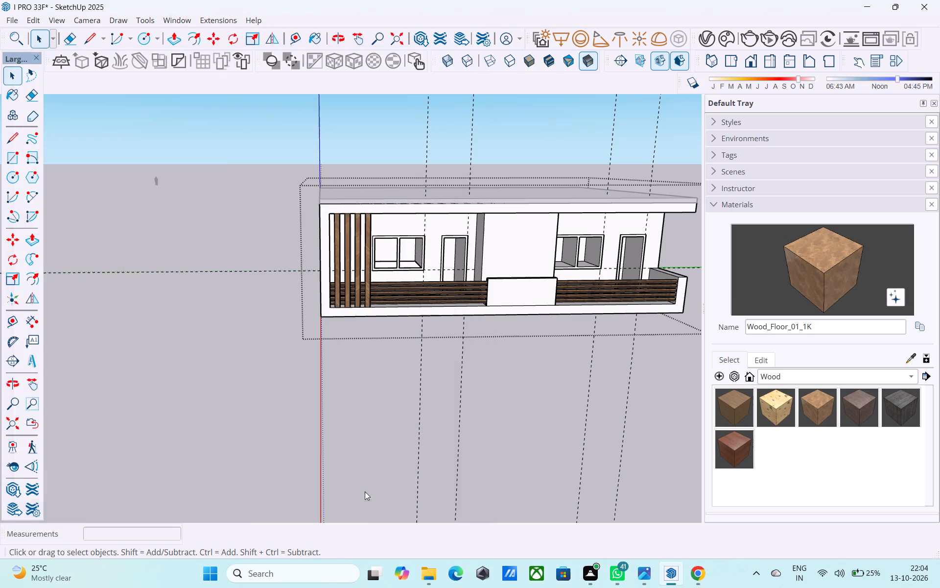
scroll(362, 487, down, 4)
click(399, 412)
Rotate the imported door 90 degrees about the vertical axis so that it lies parallel to the facade.
scroll(401, 413, up, 4)
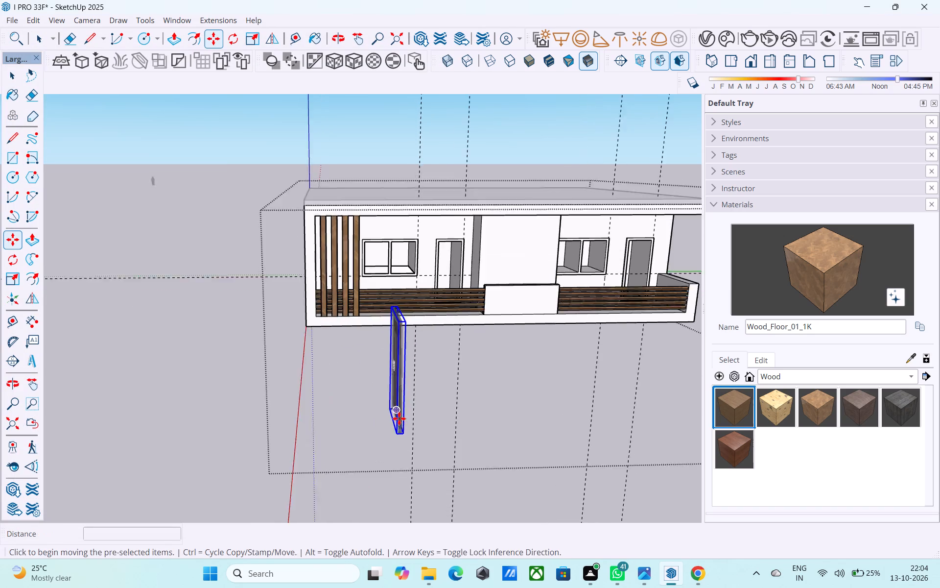
scroll(399, 418, up, 3)
middle_drag(398, 430, 387, 442)
scroll(387, 444, up, 4)
key(q)
scroll(387, 444, up, 6)
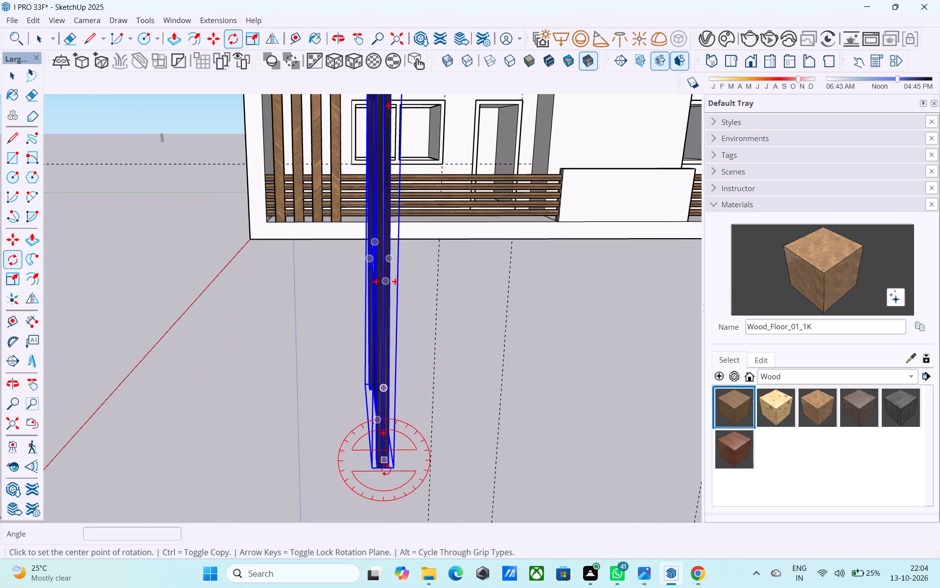
click(372, 482)
click(441, 479)
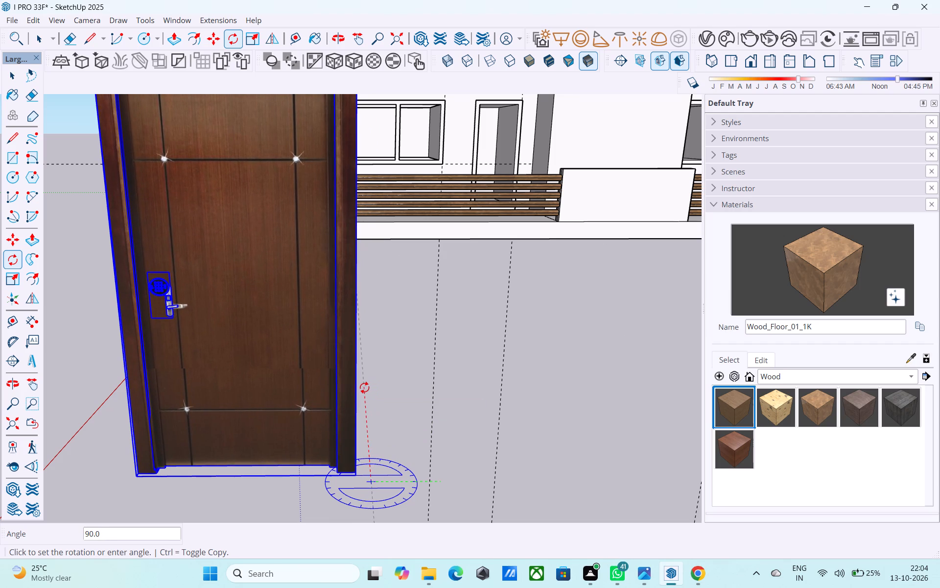
click(364, 388)
Move the door by its bottom corner into the framed door opening nearest the slatted screen.
scroll(370, 392, down, 5)
key(m)
middle_drag(278, 426, 531, 440)
scroll(289, 522, up, 11)
scroll(316, 454, up, 6)
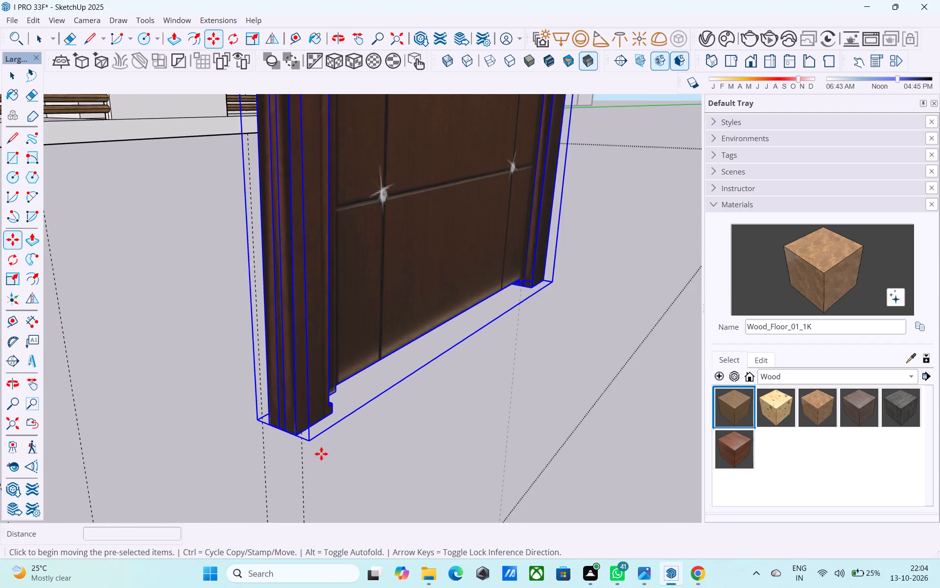
scroll(321, 454, up, 7)
click(275, 425)
scroll(304, 382, down, 16)
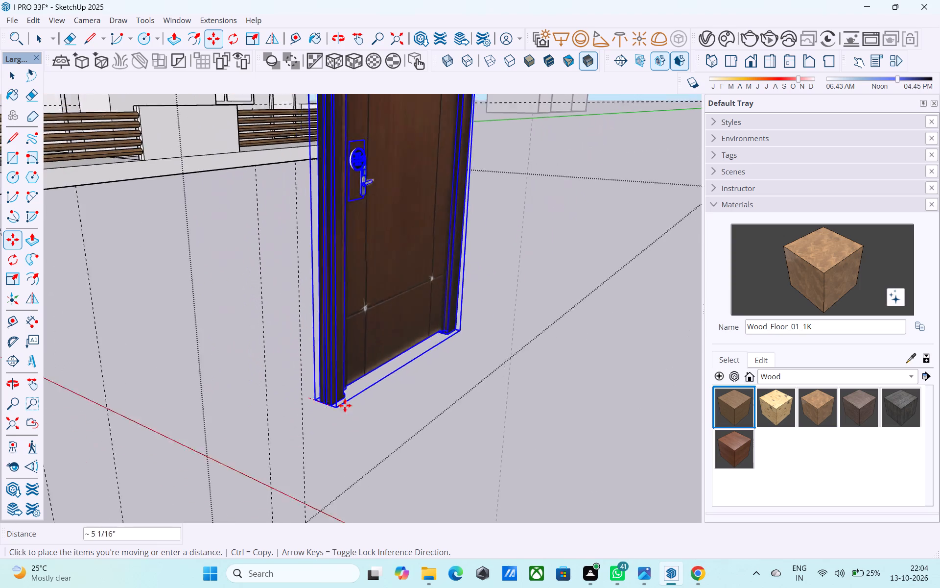
scroll(345, 405, down, 1)
scroll(386, 383, up, 1)
shift+middle_drag(387, 382, 423, 546)
shift+scroll(423, 546, down, 8)
shift+middle_drag(379, 400, 575, 534)
scroll(242, 376, up, 6)
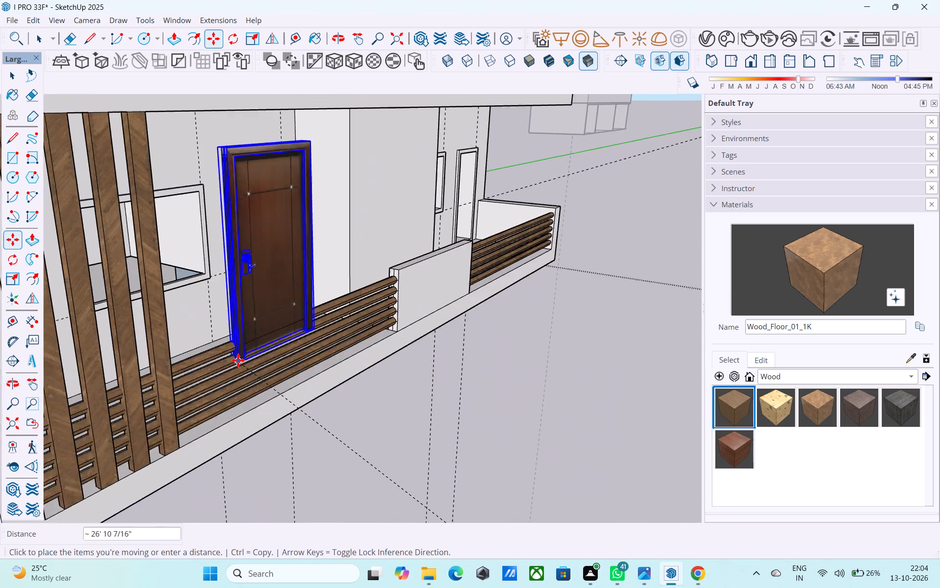
scroll(238, 360, up, 17)
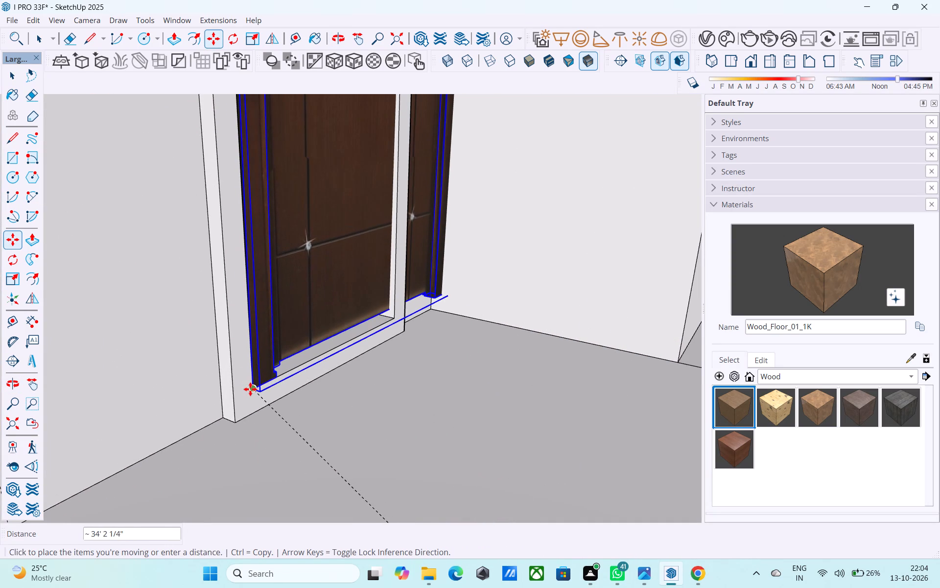
scroll(251, 389, up, 5)
click(252, 389)
Copy the door by its bottom corner into the framed door opening on the far side of the middle low wall.
scroll(252, 389, up, 5)
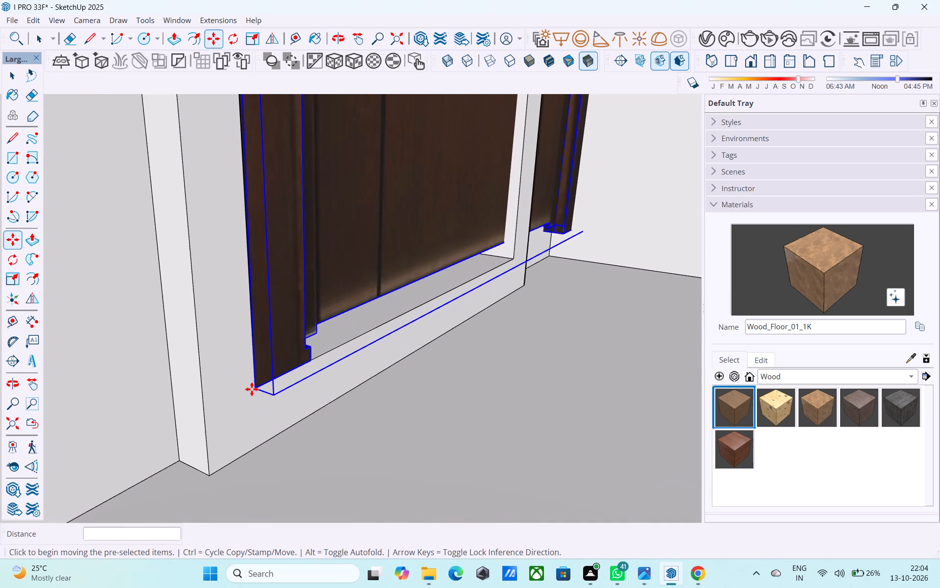
scroll(290, 404, down, 18)
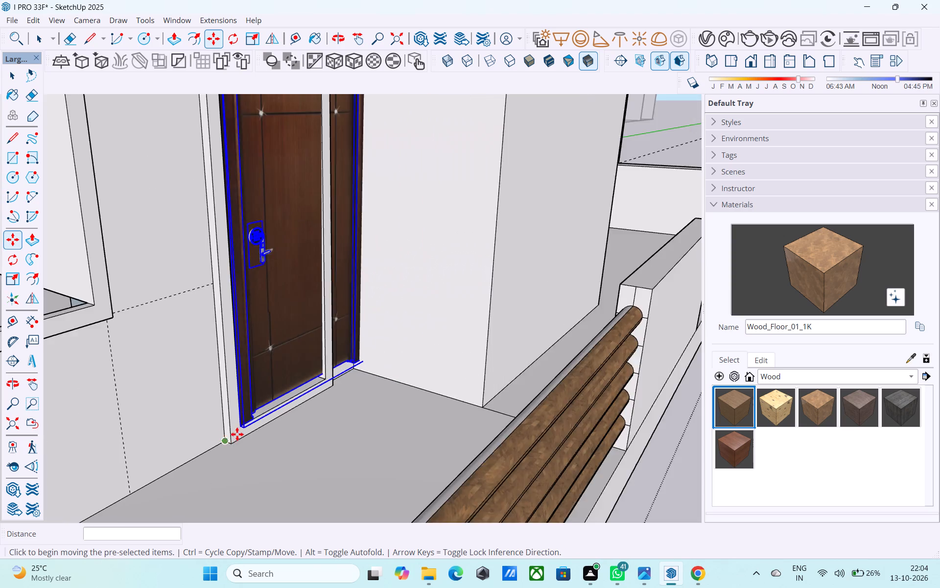
scroll(237, 434, down, 5)
scroll(242, 433, up, 9)
key(m)
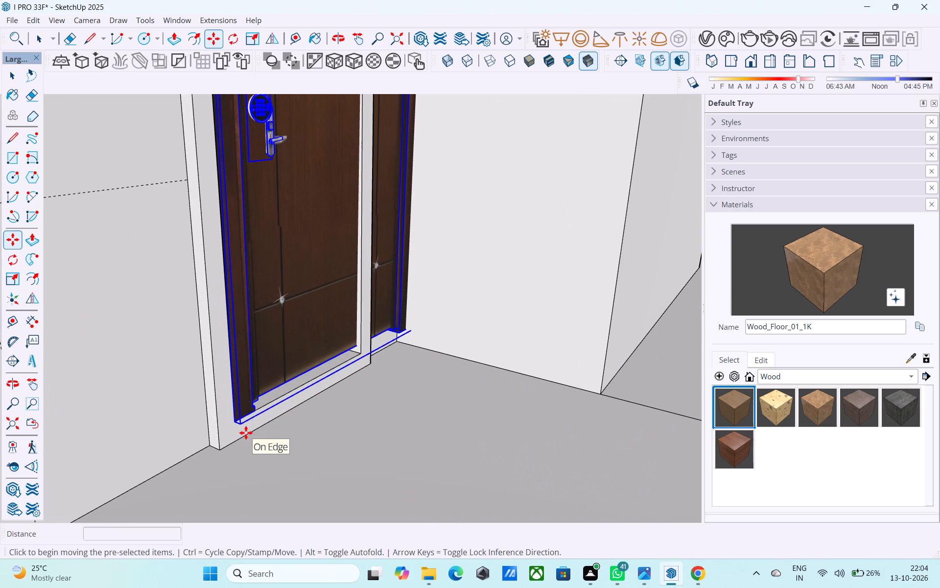
click(234, 419)
scroll(519, 284, down, 18)
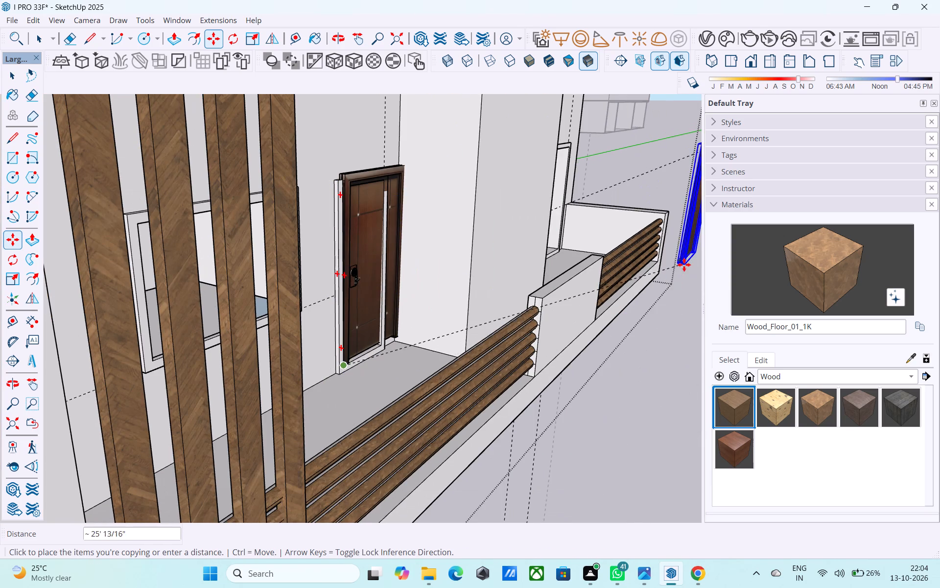
shift+middle_drag(667, 262, 499, 330)
scroll(456, 323, up, 13)
scroll(326, 326, up, 3)
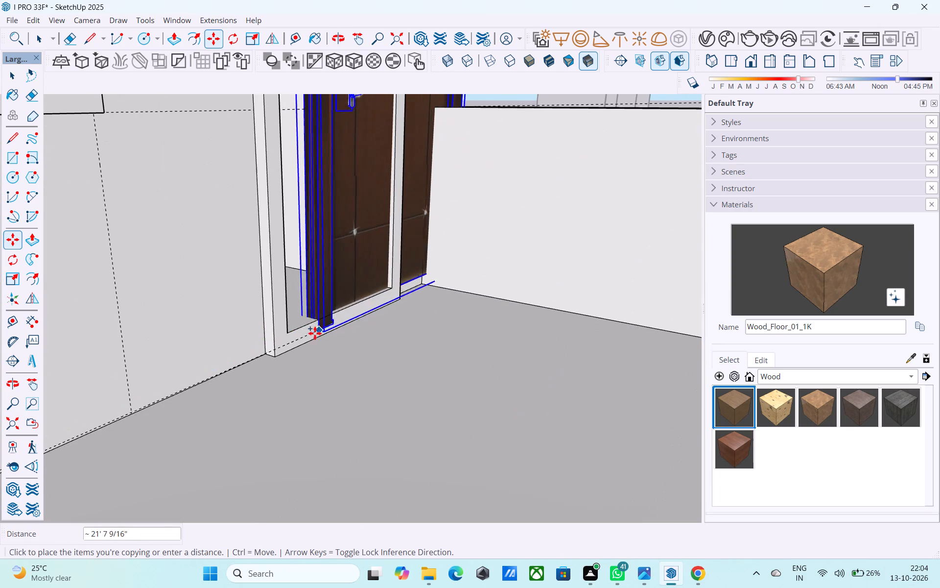
click(290, 332)
Scale the copied door narrower so that its width fits inside the framed opening.
scroll(324, 342, down, 13)
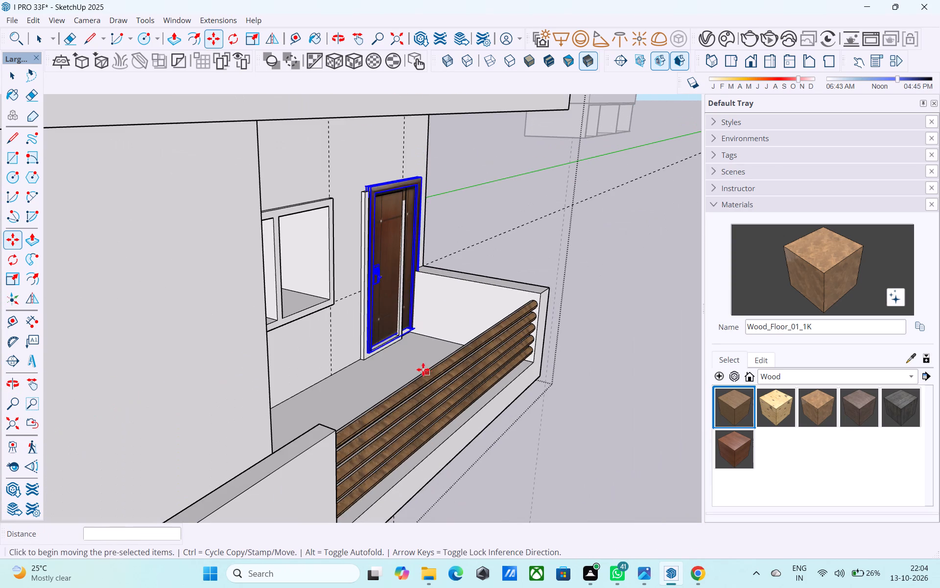
shift+middle_drag(421, 367, 418, 325)
shift+middle_drag(420, 327, 464, 332)
key(s)
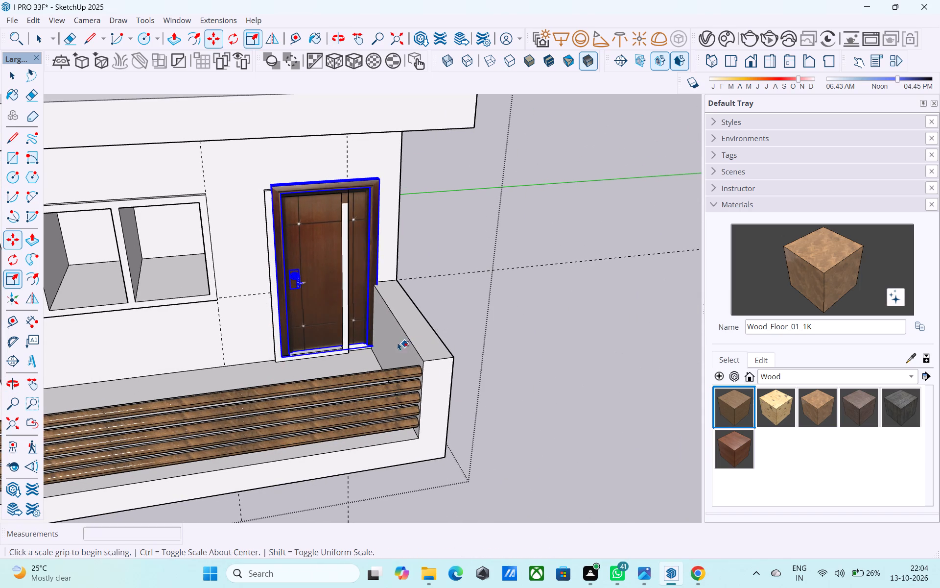
scroll(377, 318, up, 4)
scroll(371, 239, up, 2)
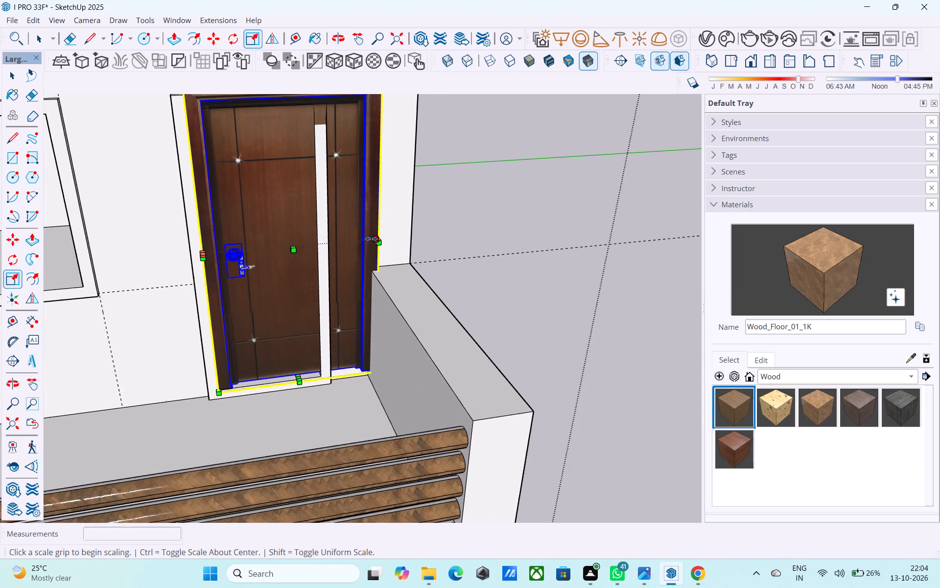
drag(371, 239, 323, 245)
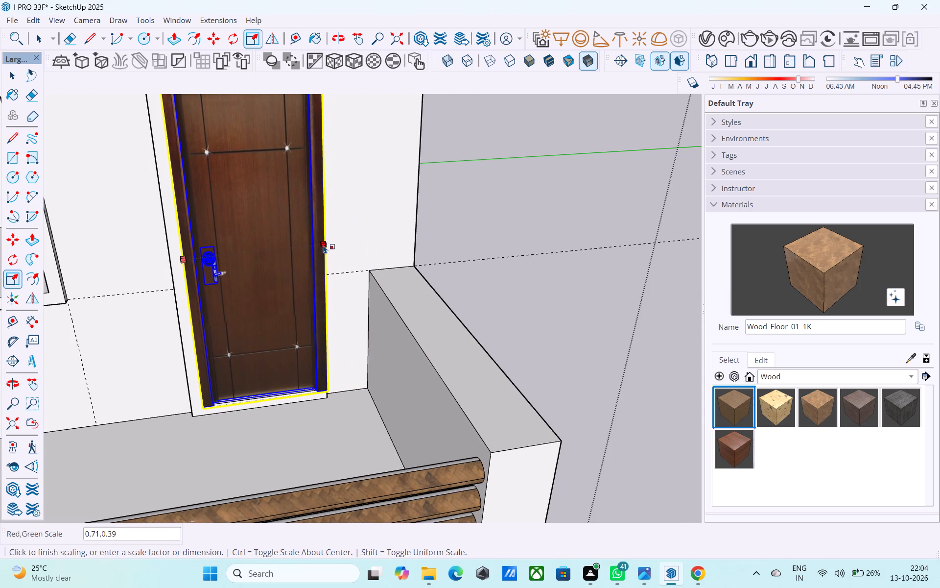
drag(323, 245, 312, 248)
Scale the copied door down from its top edge to fit below the frame's head, and deselect it.
scroll(322, 252, down, 5)
middle_drag(261, 284, 277, 300)
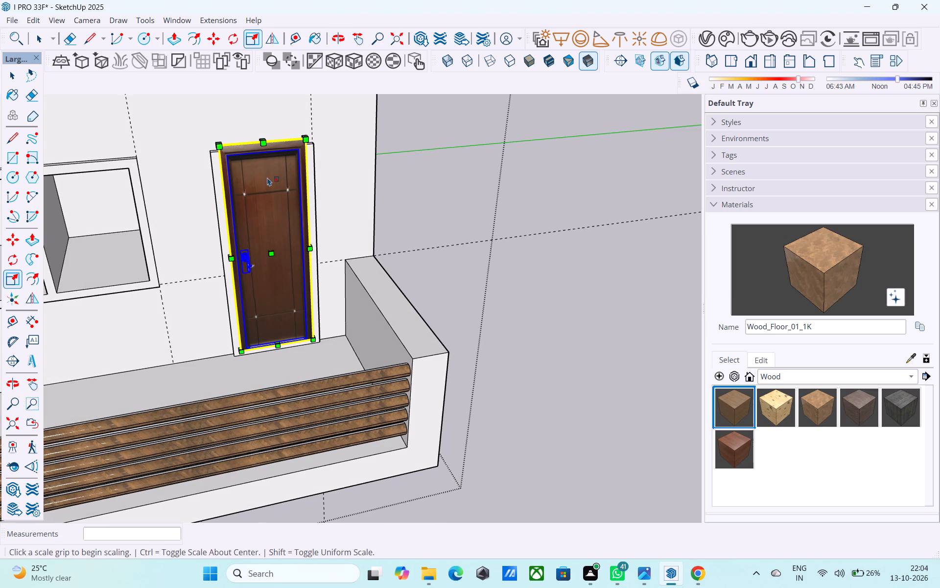
middle_drag(267, 177, 275, 140)
scroll(275, 140, up, 6)
middle_drag(262, 152, 323, 294)
middle_drag(288, 230, 200, 101)
scroll(197, 145, down, 10)
middle_drag(273, 326, 284, 266)
scroll(308, 366, up, 10)
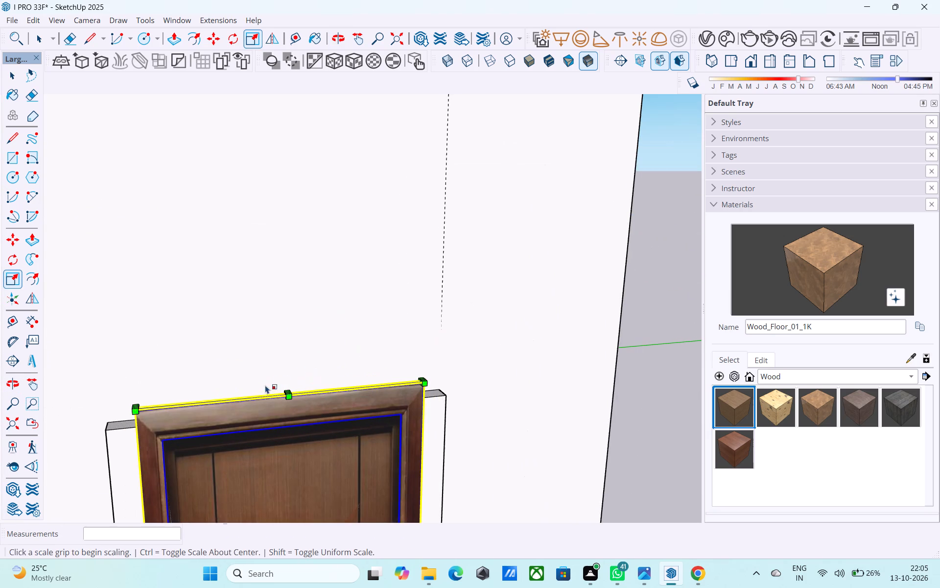
middle_drag(285, 389, 335, 349)
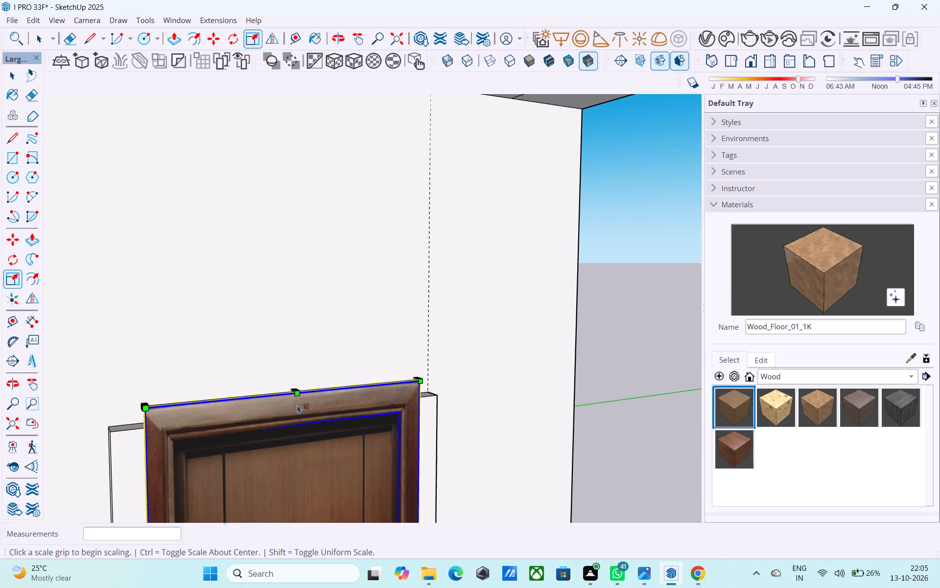
middle_drag(297, 406, 356, 420)
scroll(339, 421, up, 4)
drag(269, 382, 269, 425)
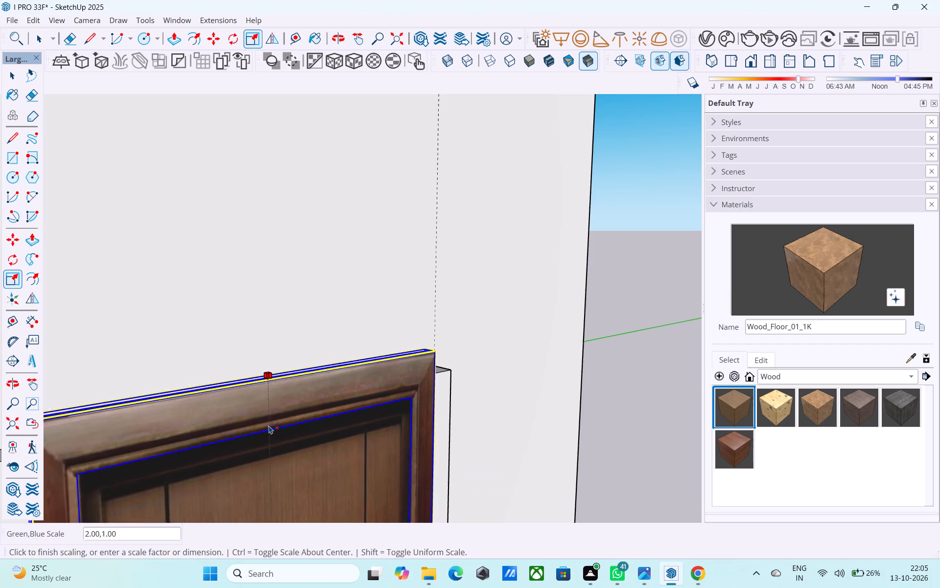
drag(269, 425, 276, 469)
middle_drag(275, 385, 302, 410)
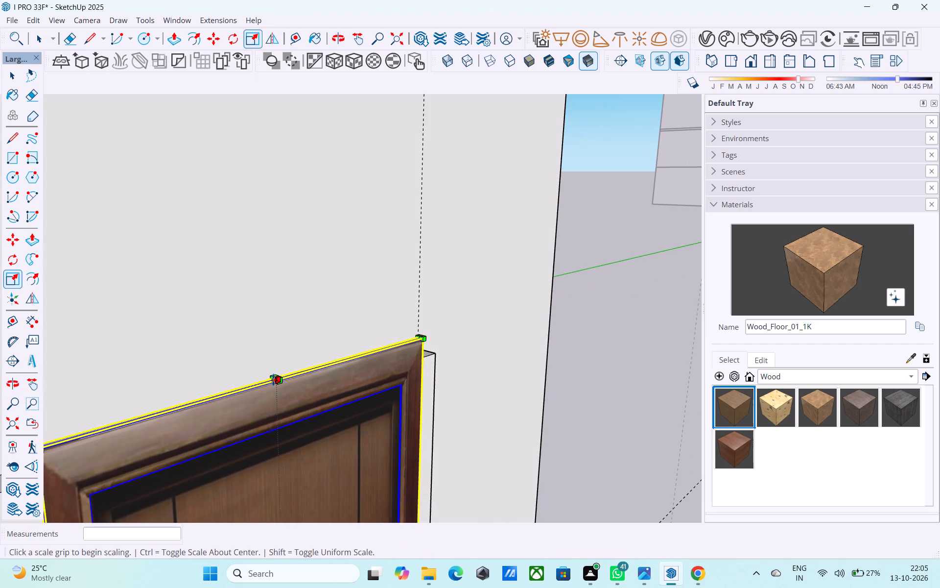
drag(273, 380, 269, 456)
scroll(210, 363, down, 18)
middle_drag(249, 410, 137, 372)
scroll(137, 372, down, 6)
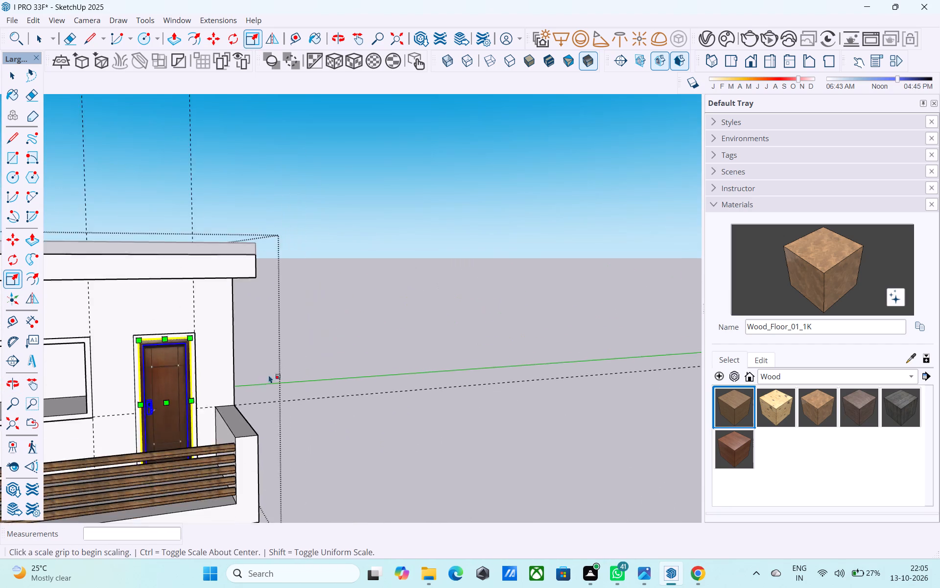
scroll(334, 370, up, 4)
scroll(337, 368, down, 6)
key(space)
click(343, 369)
Measure the outer height of the frame around the copied door with the Line tool, leaving no line drawn.
shift+middle_drag(193, 367, 360, 341)
scroll(349, 343, up, 4)
scroll(391, 363, up, 4)
middle_drag(401, 380, 355, 437)
scroll(355, 437, up, 5)
key(l)
click(370, 471)
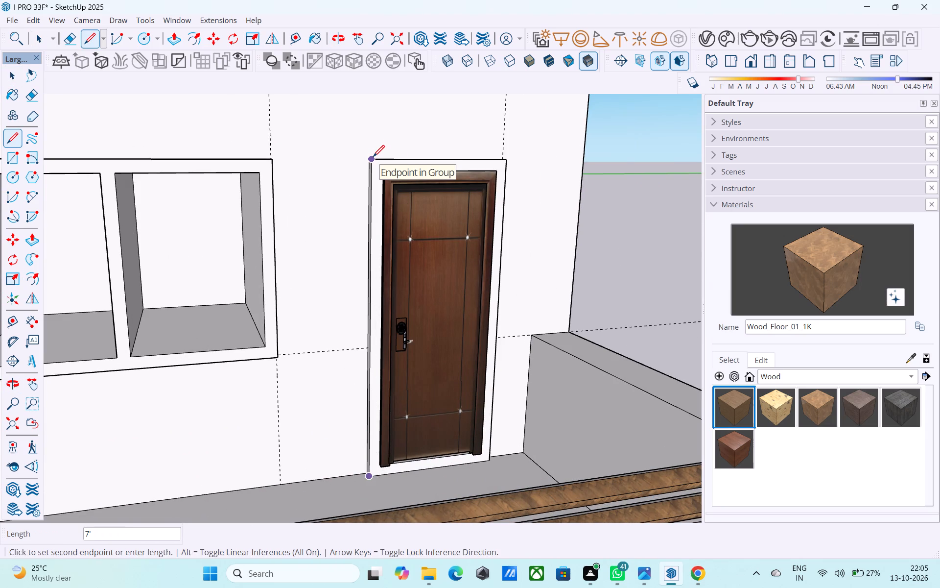
scroll(376, 160, down, 11)
scroll(438, 200, down, 6)
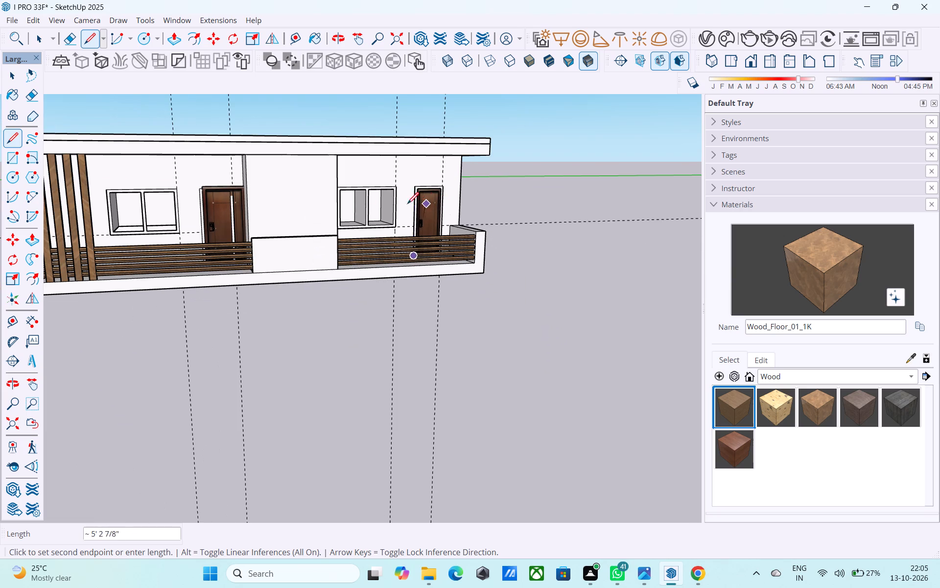
key(space)
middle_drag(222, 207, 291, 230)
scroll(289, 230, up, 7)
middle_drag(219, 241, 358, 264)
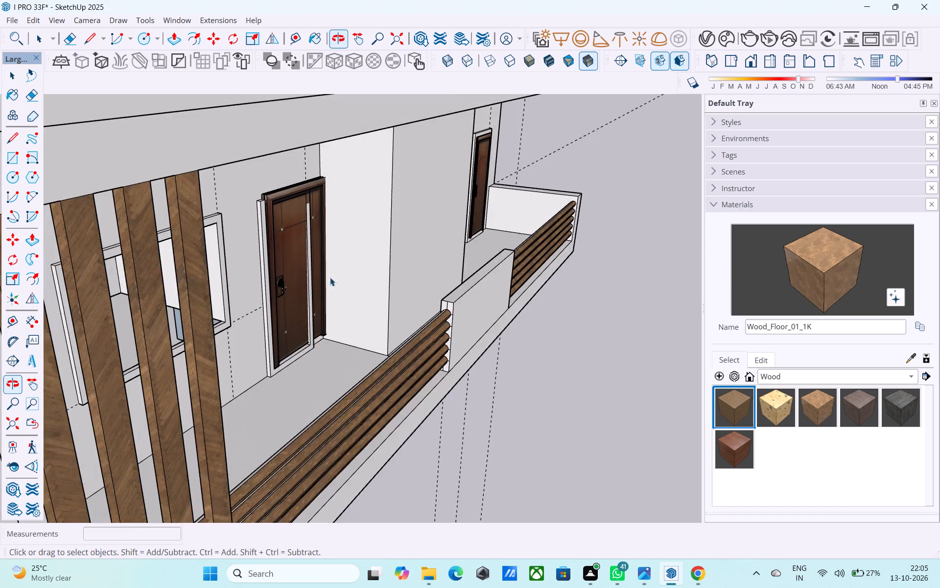
Scale the original door down from its top edge to about 0.88 of its height, exposing the frame's head.
scroll(298, 285, up, 7)
scroll(295, 285, down, 3)
middle_drag(293, 285, 251, 297)
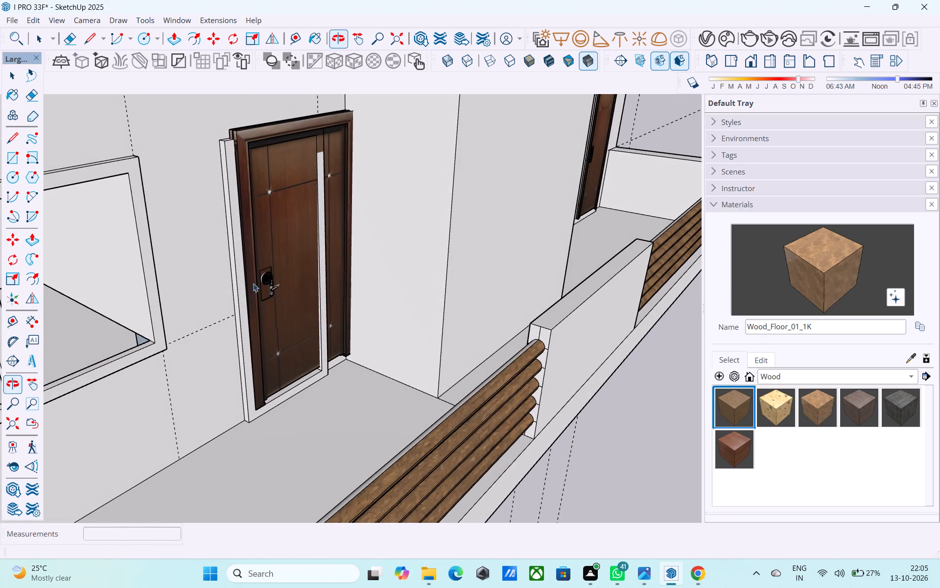
click(266, 264)
middle_drag(287, 242, 250, 249)
double_click(240, 248)
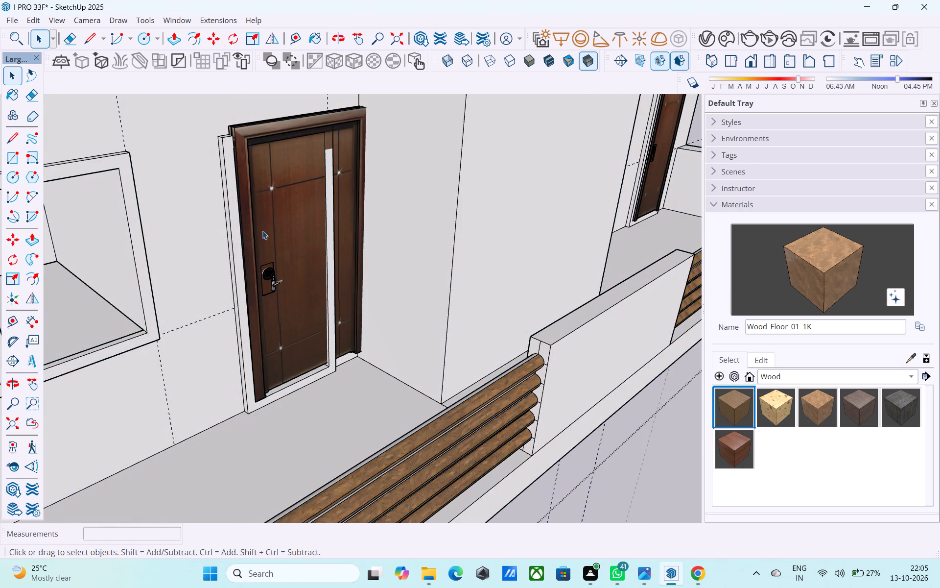
middle_drag(262, 231, 231, 248)
click(258, 233)
key(d)
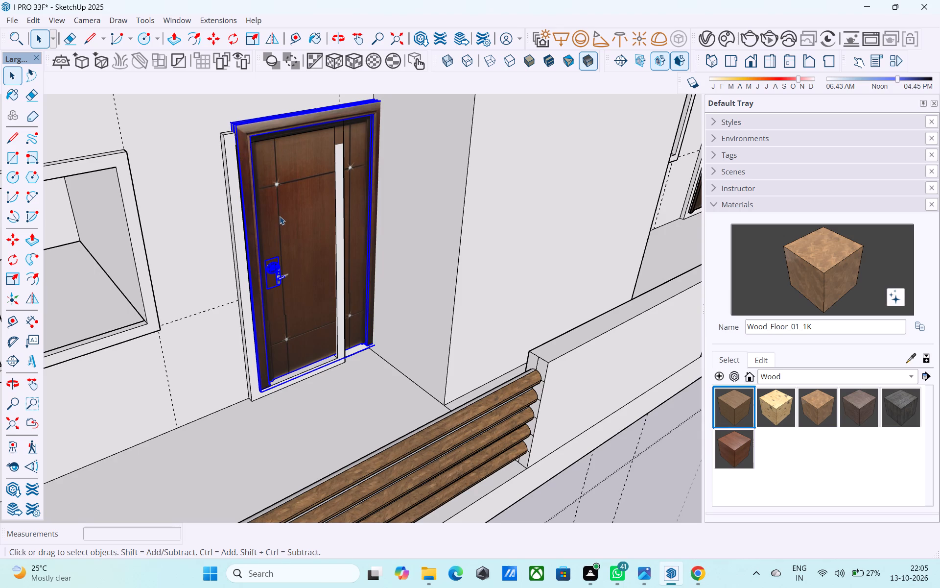
key(s)
scroll(327, 123, up, 2)
middle_drag(326, 122, 333, 194)
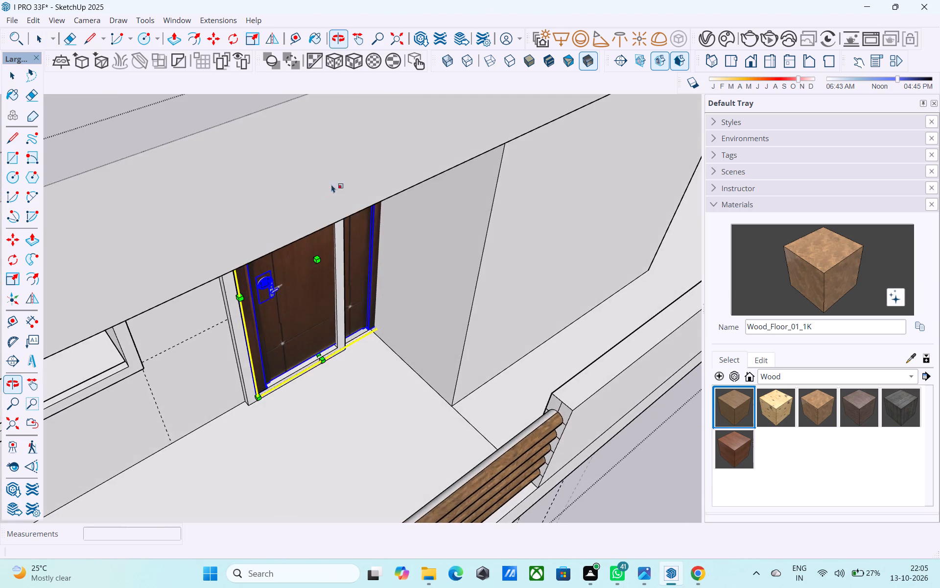
middle_drag(323, 157, 276, 81)
scroll(309, 229, down, 2)
middle_drag(305, 226, 179, 141)
scroll(305, 229, up, 4)
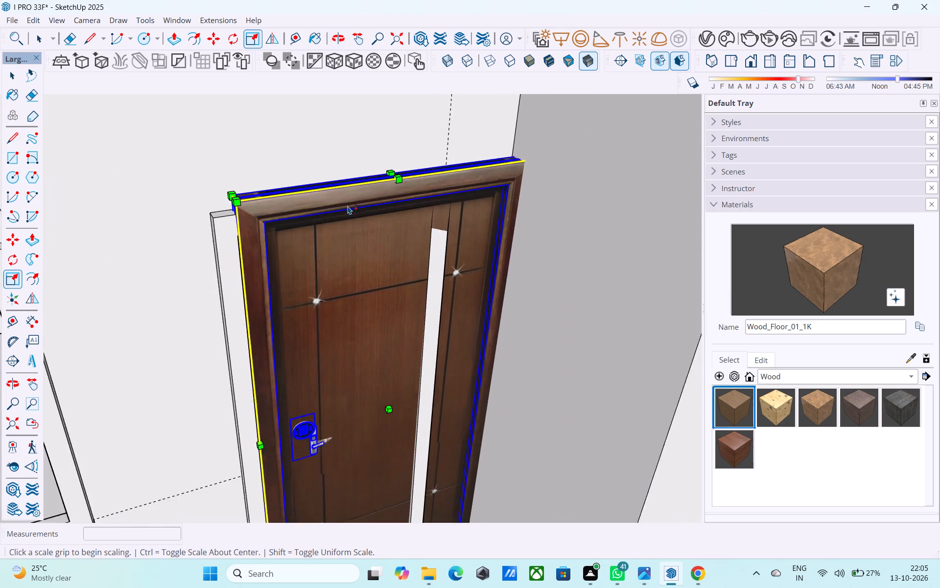
scroll(348, 206, up, 4)
drag(373, 169, 353, 242)
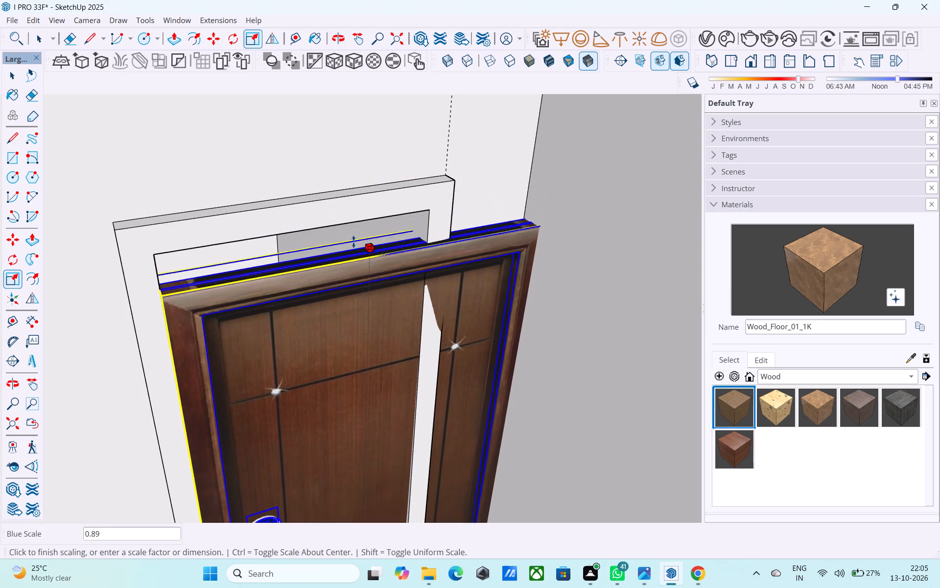
drag(353, 242, 287, 258)
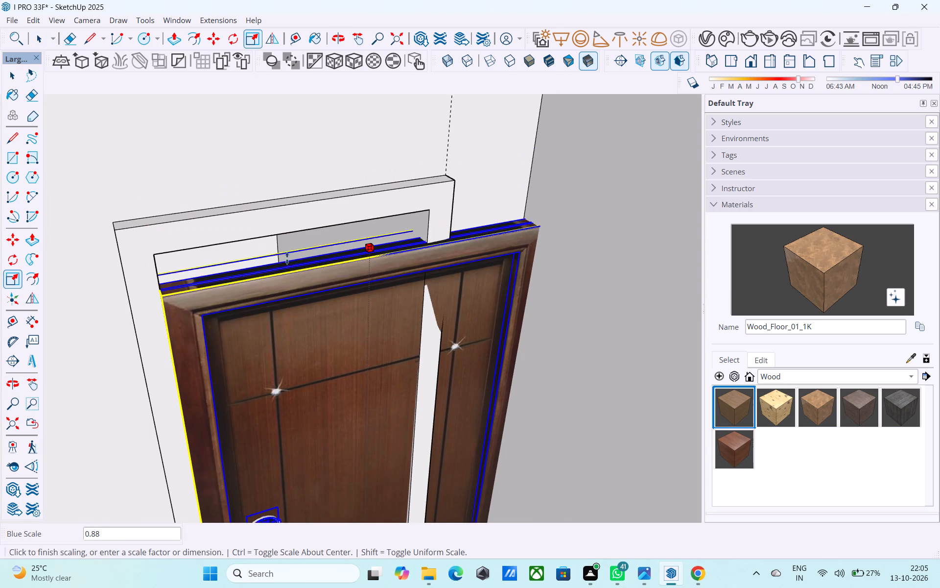
drag(287, 258, 287, 260)
scroll(412, 289, down, 1)
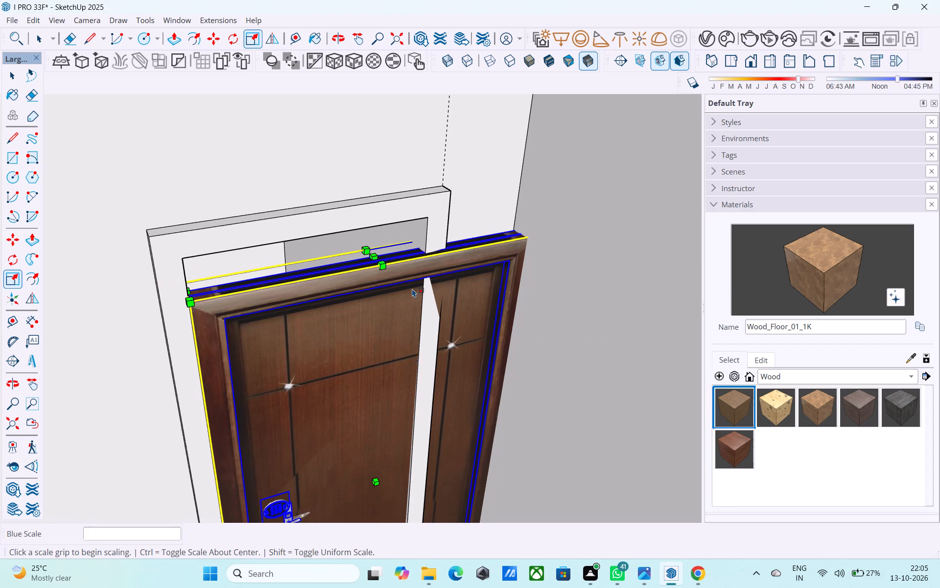
Scale the original door narrower, to about 0.66 of its width, so that it fits inside the framed opening.
shift+middle_drag(415, 295, 279, 191)
shift+middle_drag(348, 292, 340, 245)
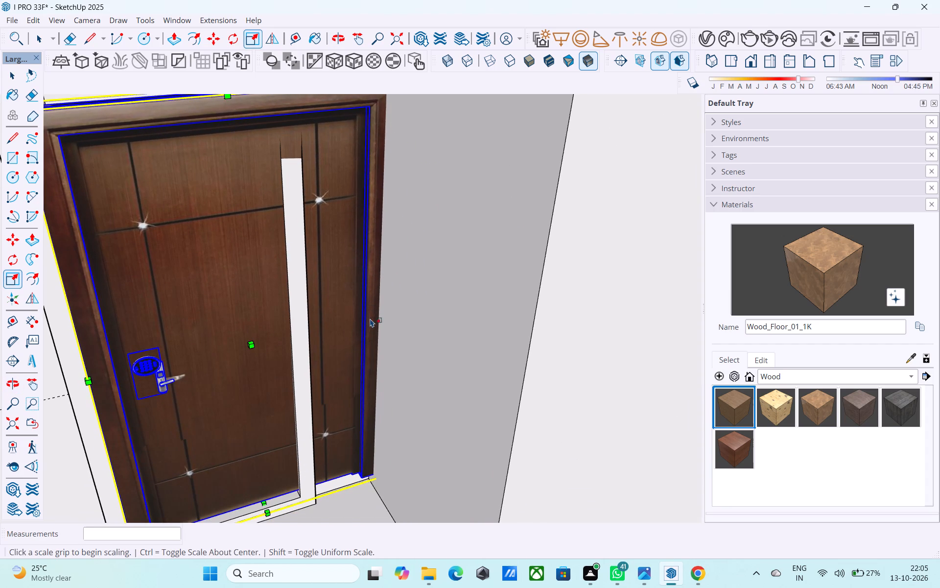
drag(376, 308, 349, 315)
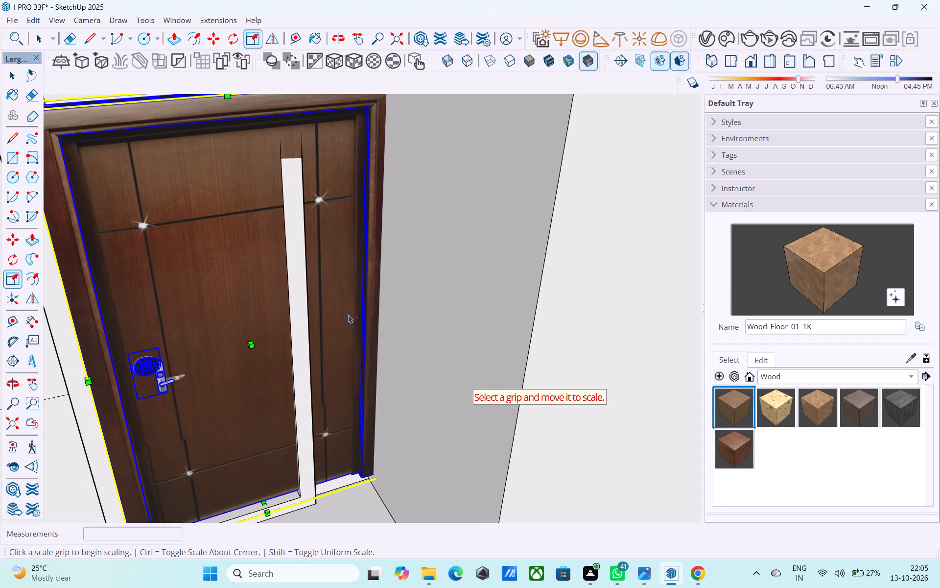
drag(349, 315, 348, 315)
drag(377, 304, 327, 318)
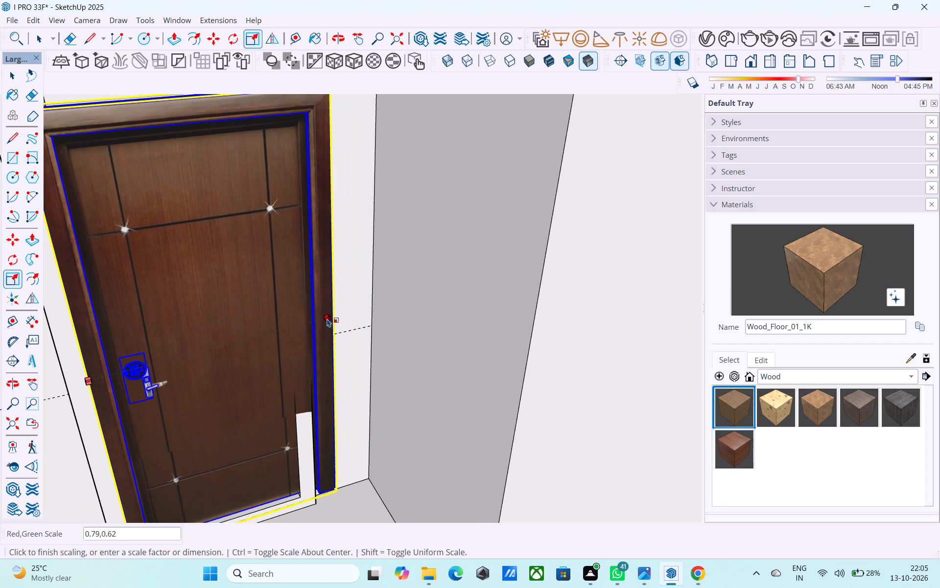
drag(327, 318, 295, 322)
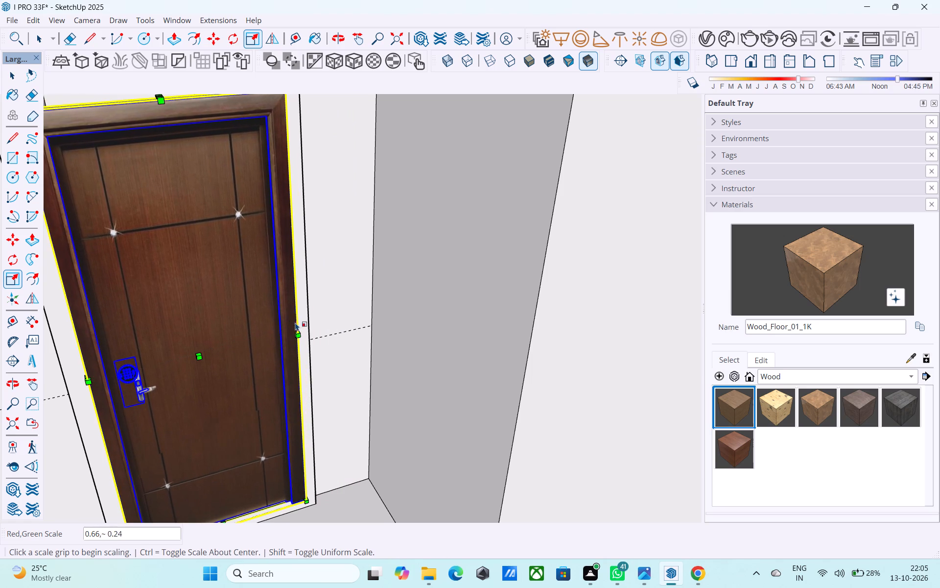
Stretch the original door's top edge up to meet the underside of the frame's head.
scroll(235, 263, down, 4)
middle_drag(235, 263, 248, 312)
scroll(179, 138, up, 7)
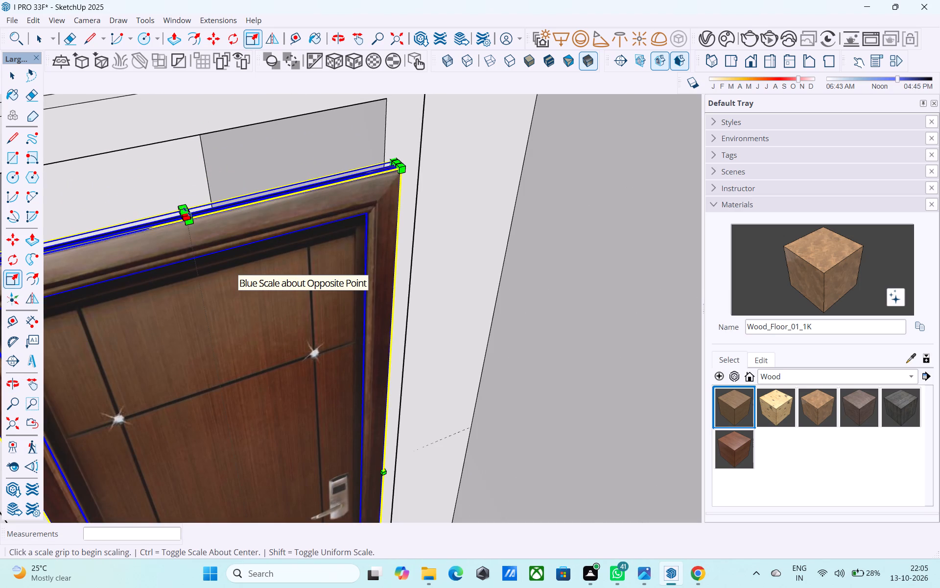
middle_drag(187, 212, 219, 205)
drag(279, 203, 251, 132)
Adjust the camera's field of view facing the storey's front, and deselect the door.
scroll(251, 134, down, 5)
middle_drag(286, 235, 225, 134)
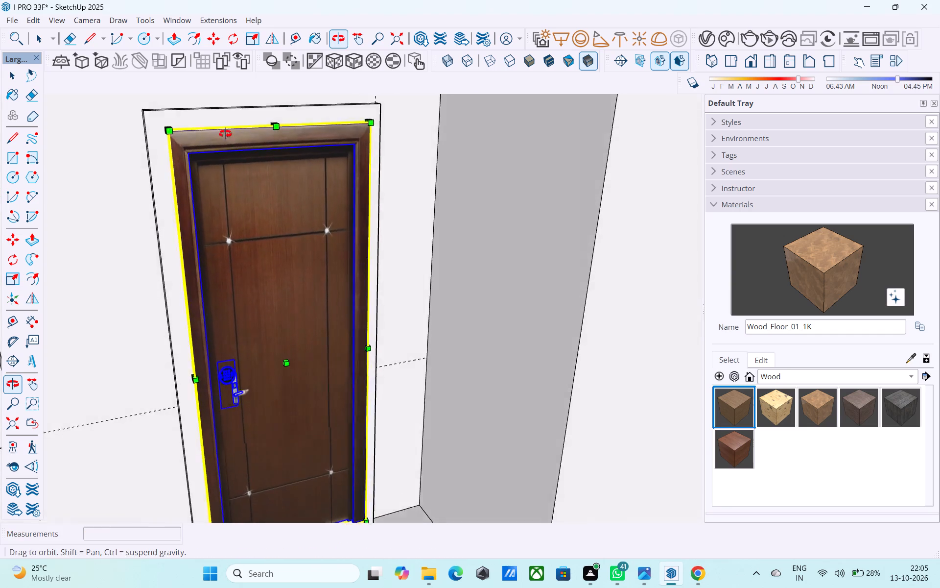
middle_drag(225, 134, 200, 112)
scroll(181, 122, down, 10)
middle_drag(206, 195, 179, 232)
scroll(179, 258, down, 1)
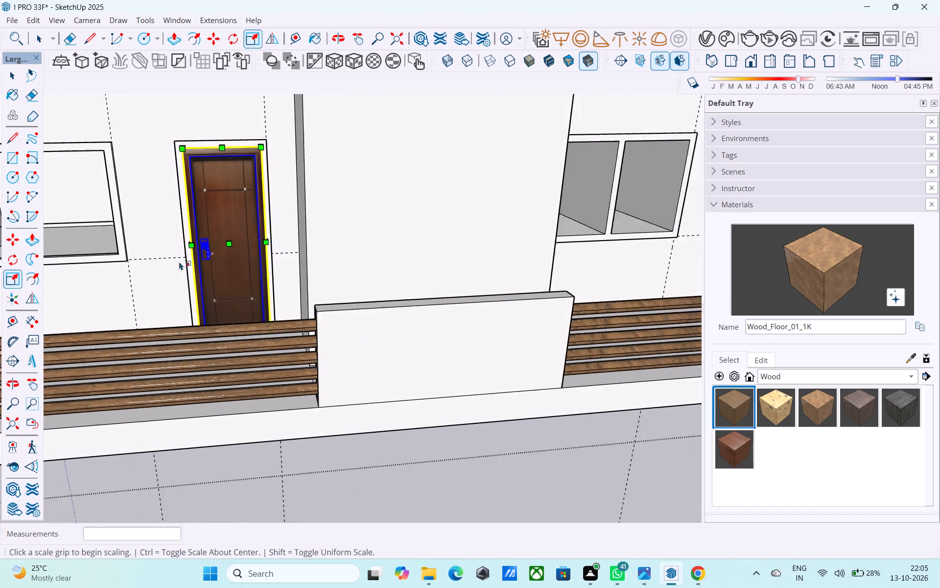
scroll(179, 262, down, 13)
scroll(281, 290, down, 1)
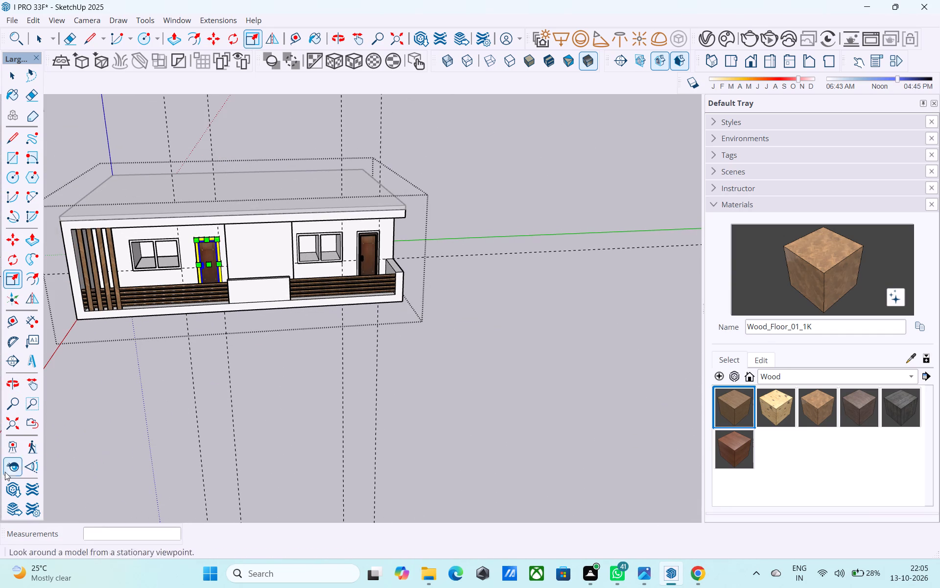
click(27, 468)
drag(258, 400, 259, 258)
middle_drag(258, 258, 259, 195)
scroll(253, 197, up, 6)
key(space)
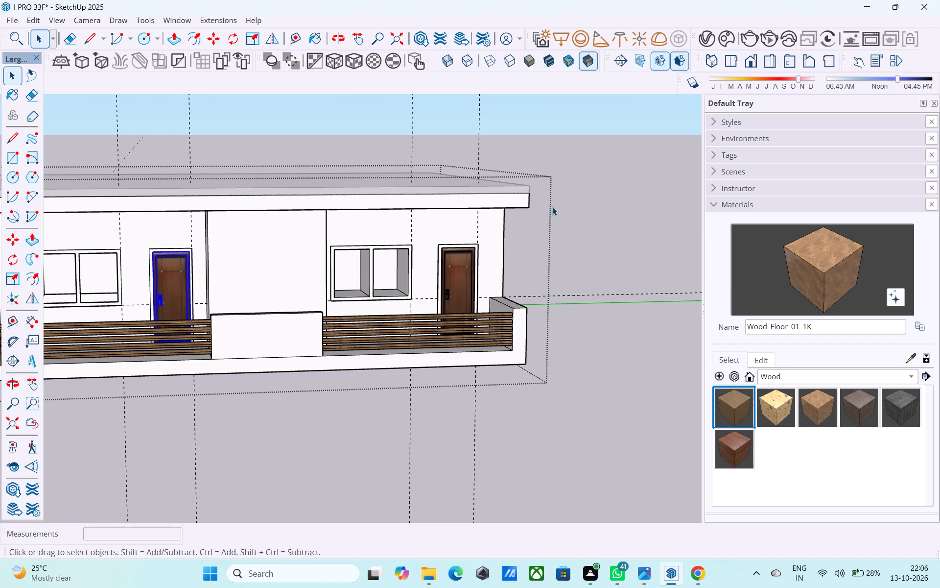
click(552, 207)
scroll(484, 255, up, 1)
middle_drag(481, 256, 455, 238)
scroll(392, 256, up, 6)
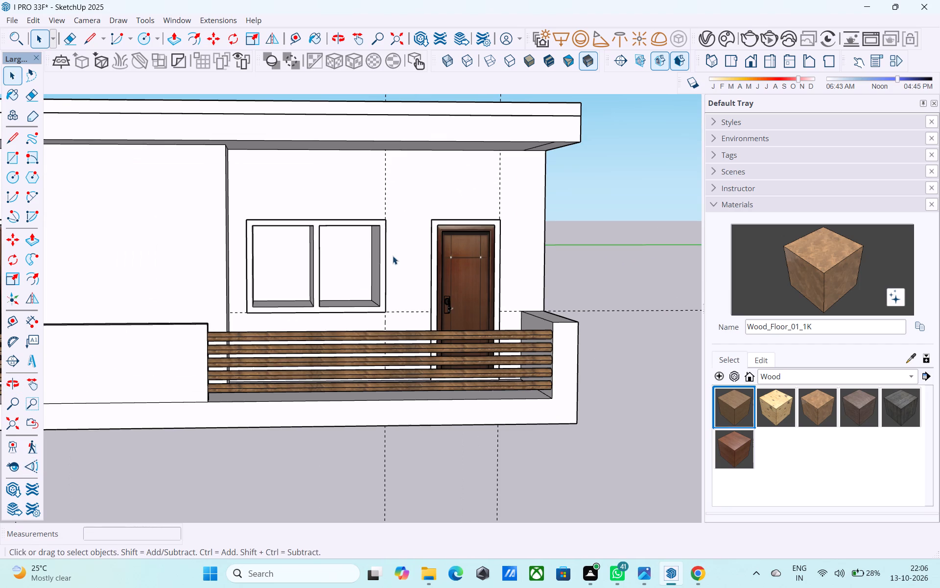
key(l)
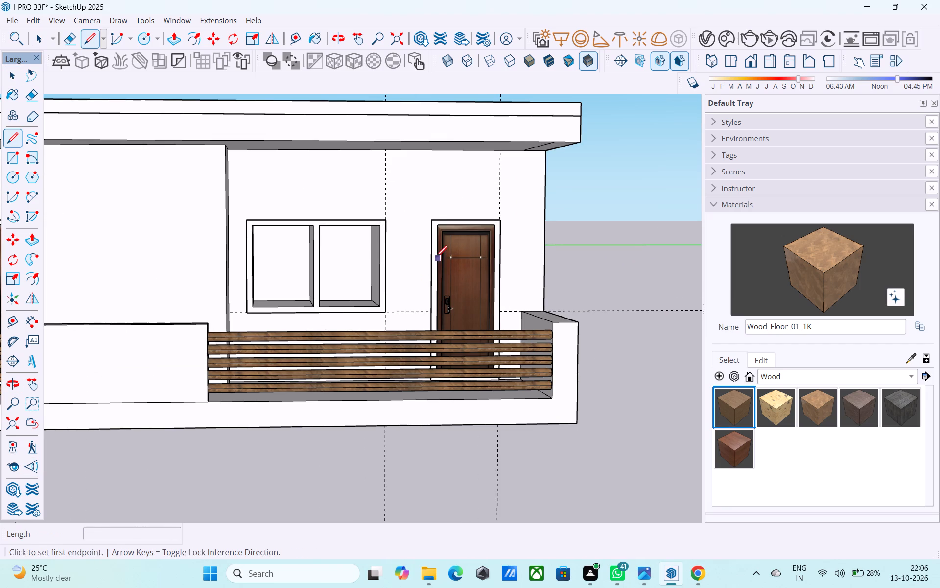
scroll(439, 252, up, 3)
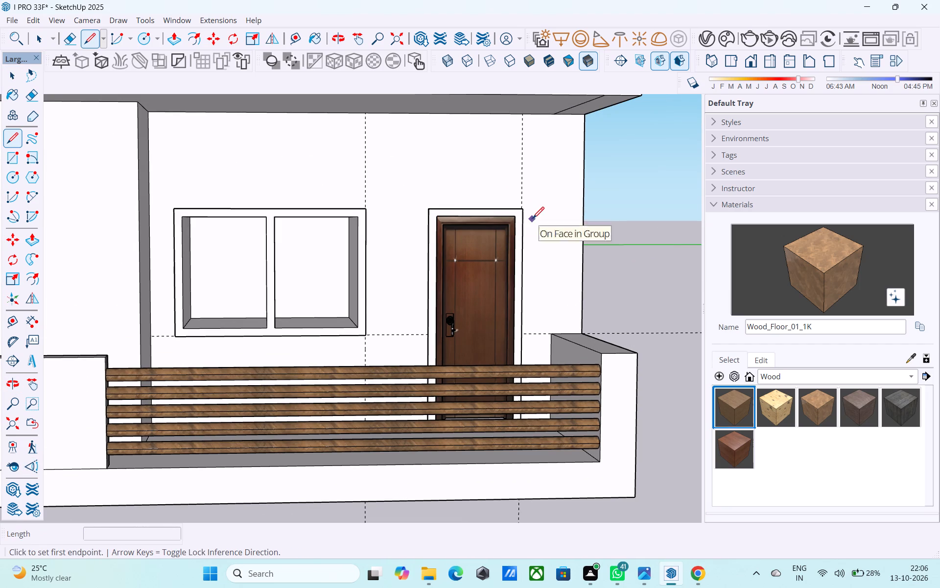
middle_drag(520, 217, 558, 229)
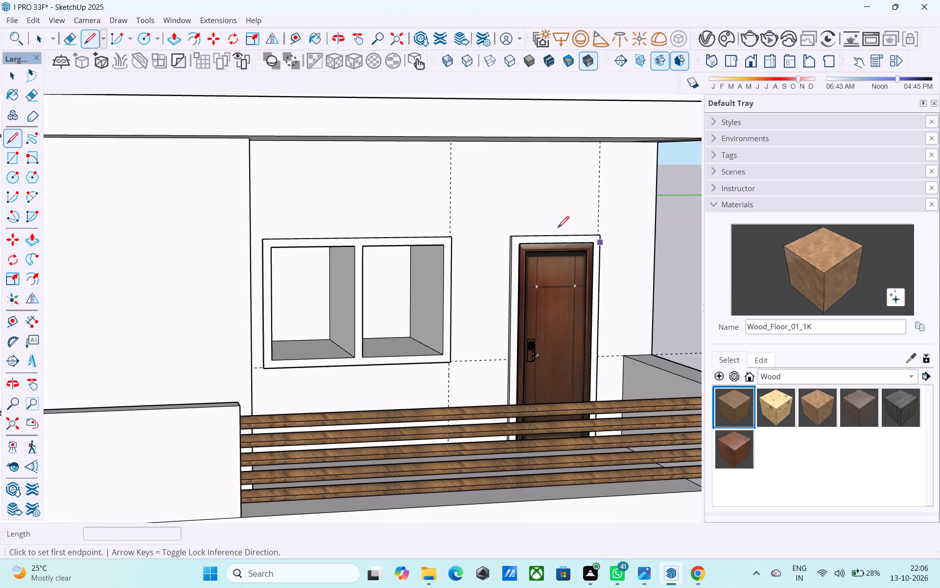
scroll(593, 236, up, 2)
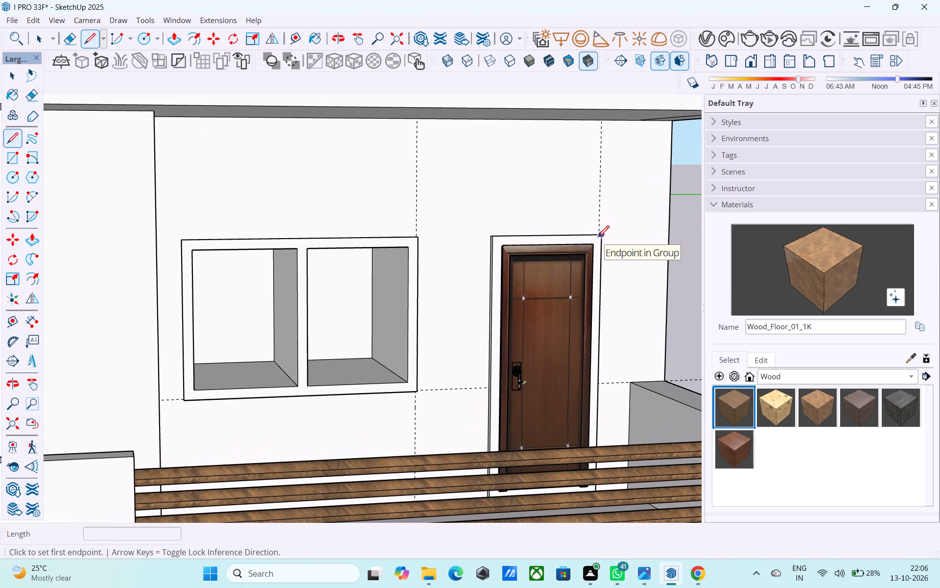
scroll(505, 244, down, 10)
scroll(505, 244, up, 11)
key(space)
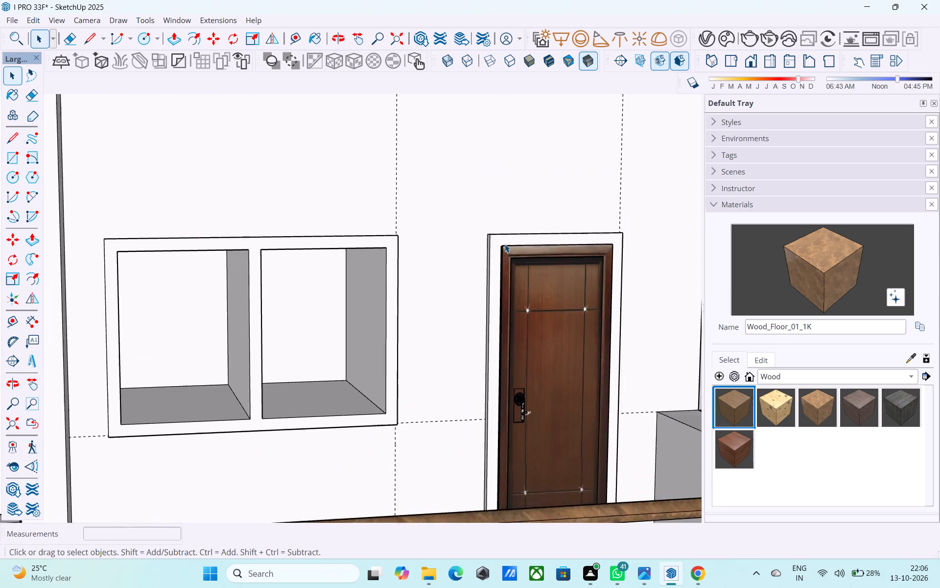
Open the wall group and push the front face of the frame around the copied door back 2", flush with the wall.
scroll(505, 244, up, 1)
click(505, 239)
triple_click(505, 239)
click(505, 239)
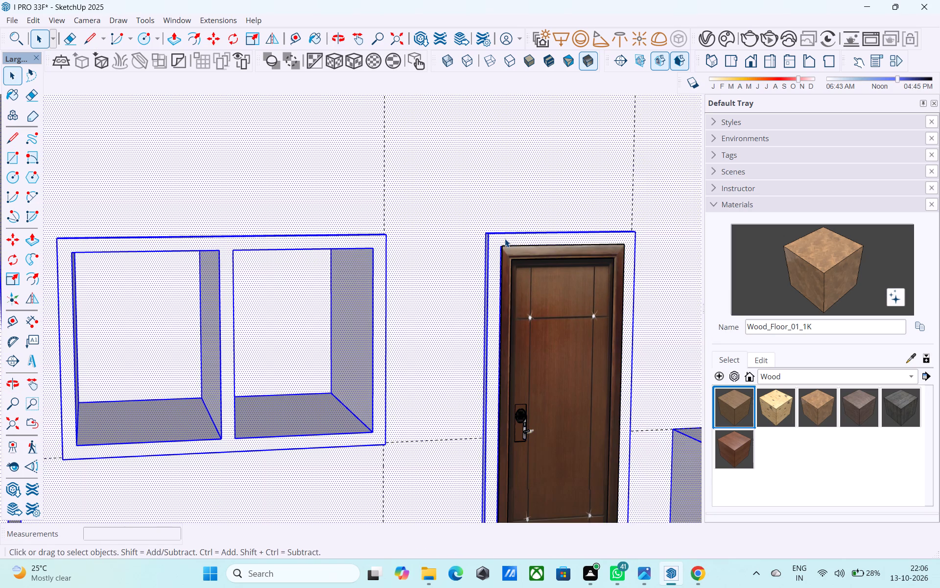
click(505, 238)
click(497, 259)
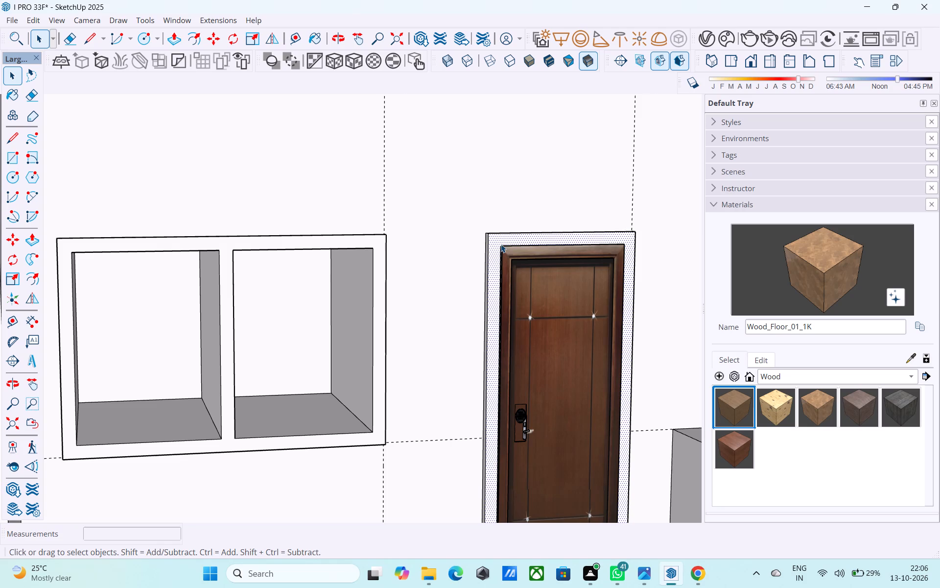
key(p)
click(494, 236)
click(451, 200)
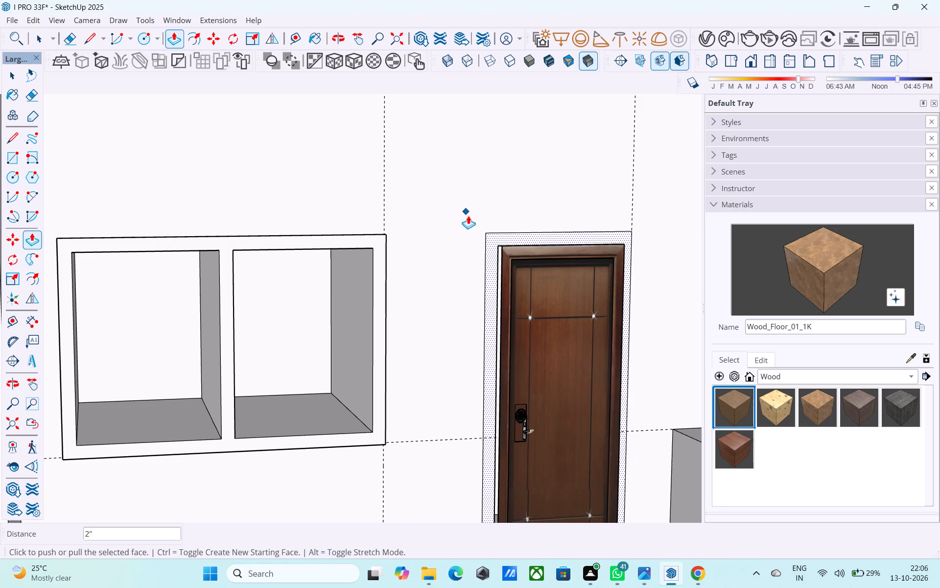
Erase the flattened frame's inner and outer vertical edges on the side facing the window.
key(space)
scroll(499, 273, up, 7)
key(e)
drag(499, 269, 494, 270)
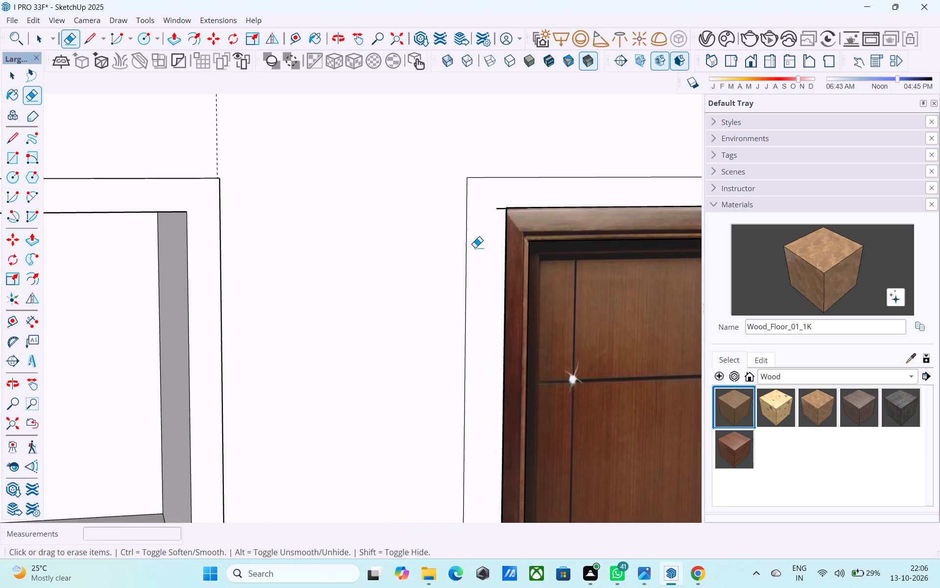
scroll(472, 245, down, 6)
scroll(470, 247, up, 2)
click(470, 247)
scroll(463, 245, down, 6)
middle_drag(453, 280, 454, 243)
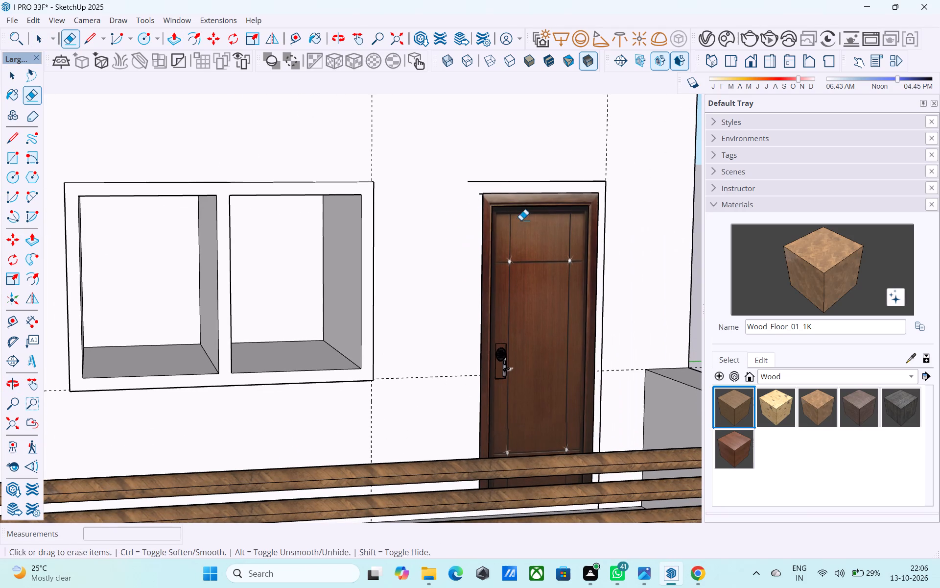
Outline a wider door frame from the outer top corner with a 4' line toward the window and a 7' line down to the floor.
key(l)
click(604, 181)
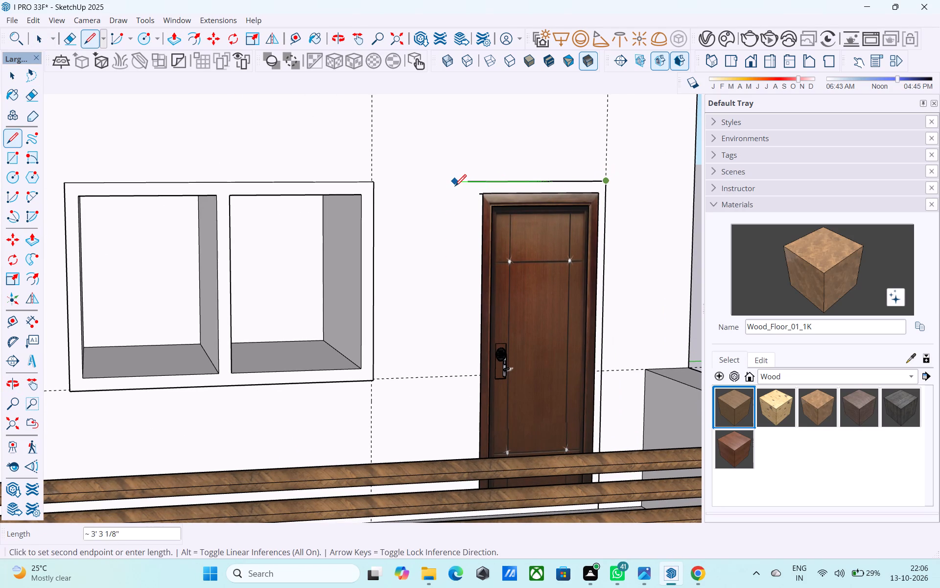
text(4')
key(Return)
key(l)
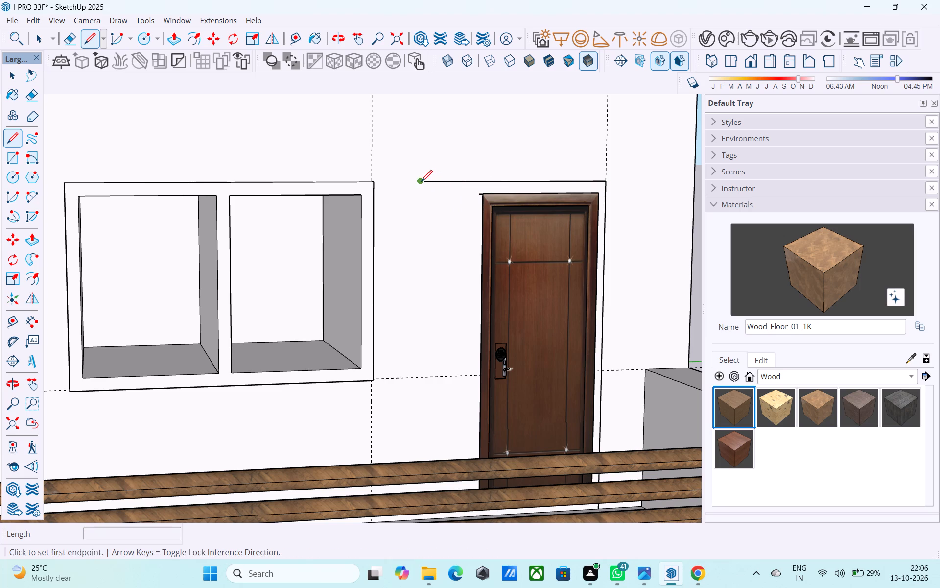
click(421, 183)
scroll(417, 181, down, 7)
scroll(425, 192, up, 1)
middle_drag(425, 194, 433, 254)
shift+middle_drag(484, 398, 471, 257)
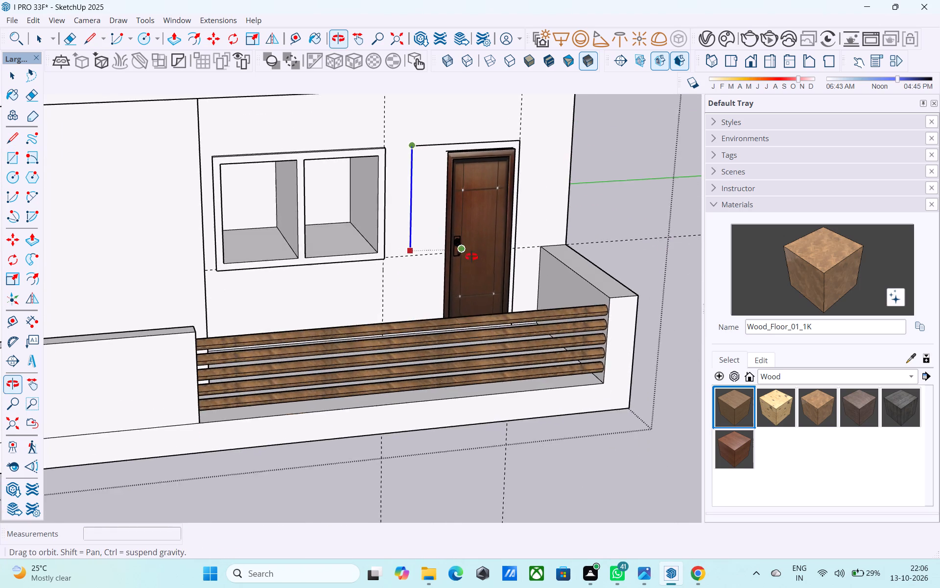
shift+middle_drag(471, 257, 478, 268)
middle_drag(426, 357, 426, 382)
scroll(432, 374, up, 7)
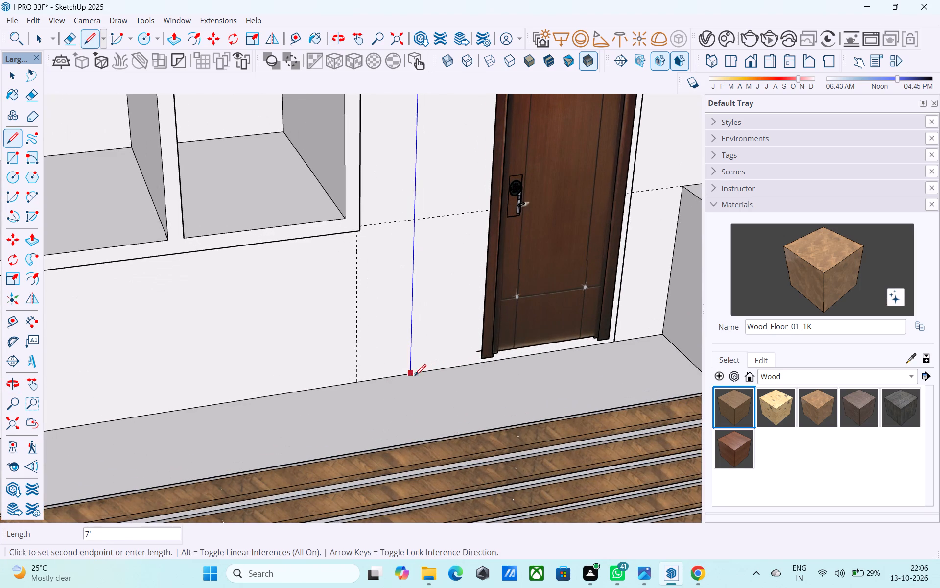
click(409, 379)
scroll(435, 344, down, 4)
key(space)
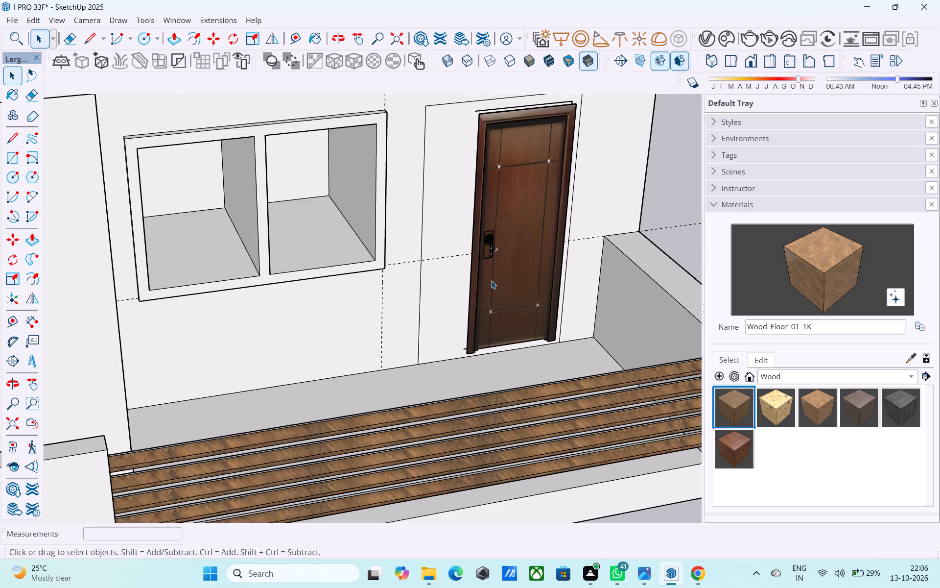
Offset the wider door frame's outline 3" inward on the wall face around the end door.
scroll(491, 280, up, 1)
scroll(491, 280, down, 2)
click(444, 260)
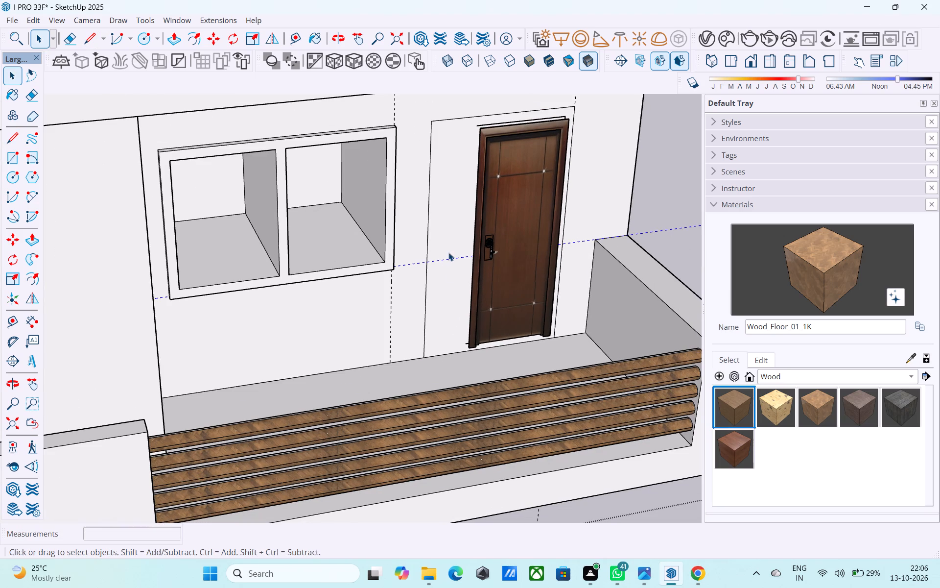
click(448, 252)
key(f)
click(456, 239)
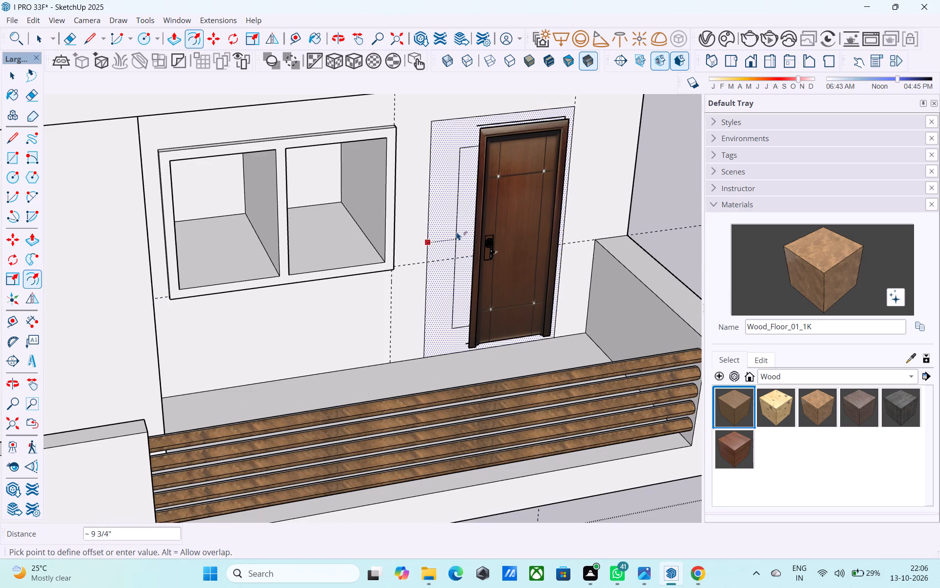
key(3)
key(shift+quotedbl)
key(Return)
key(space)
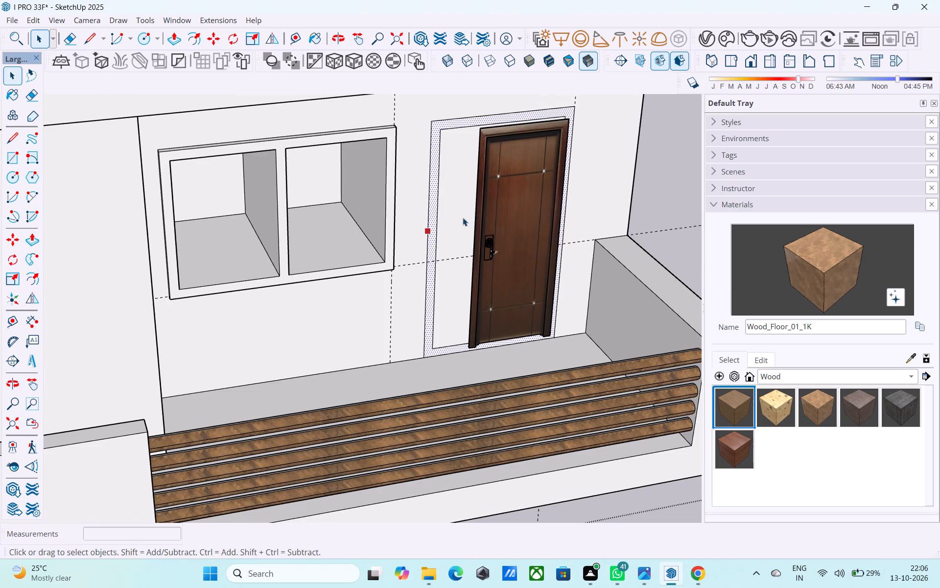
Scale the end door toward the window to about 1.4 times its width, filling the frame's inner outline, and deselect it.
scroll(476, 192, up, 1)
click(480, 190)
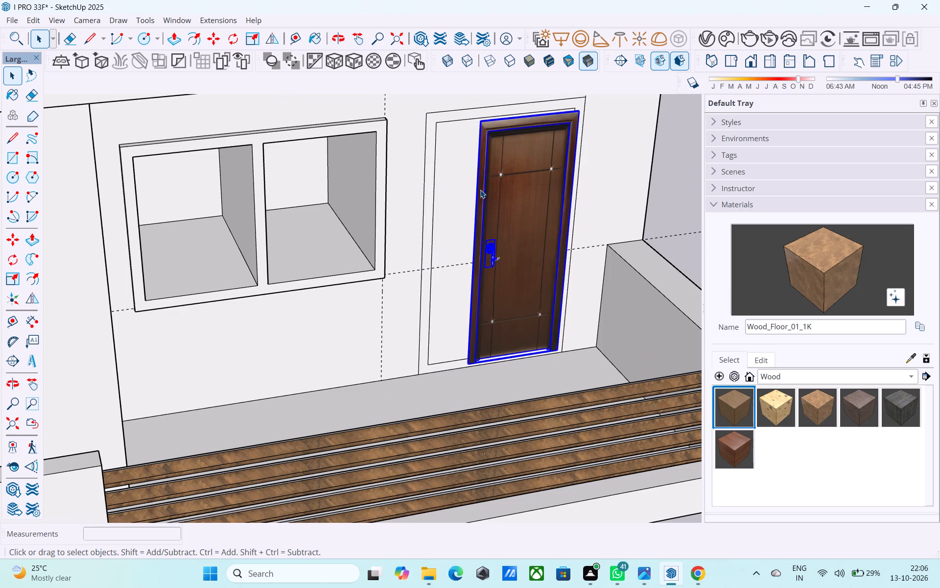
key(s)
scroll(480, 189, up, 2)
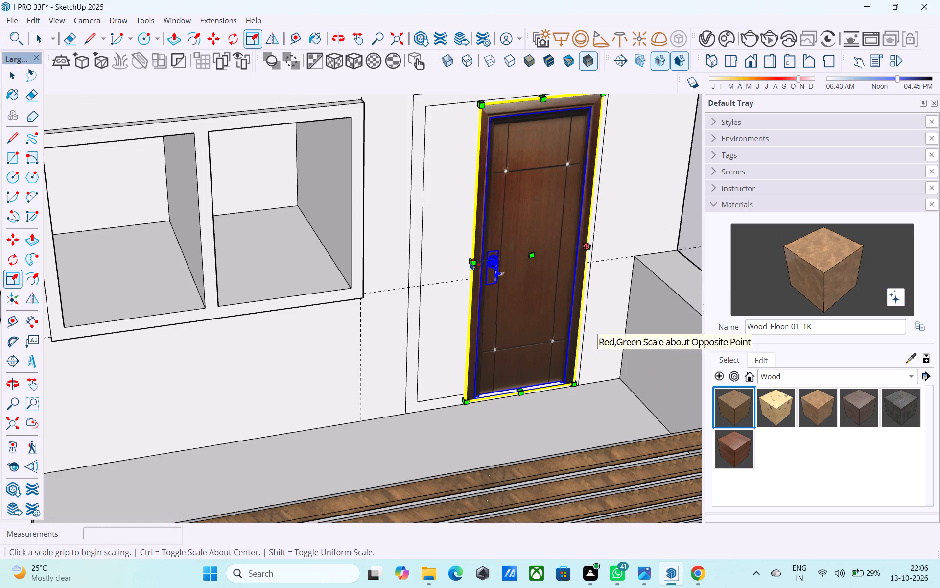
drag(470, 261, 423, 263)
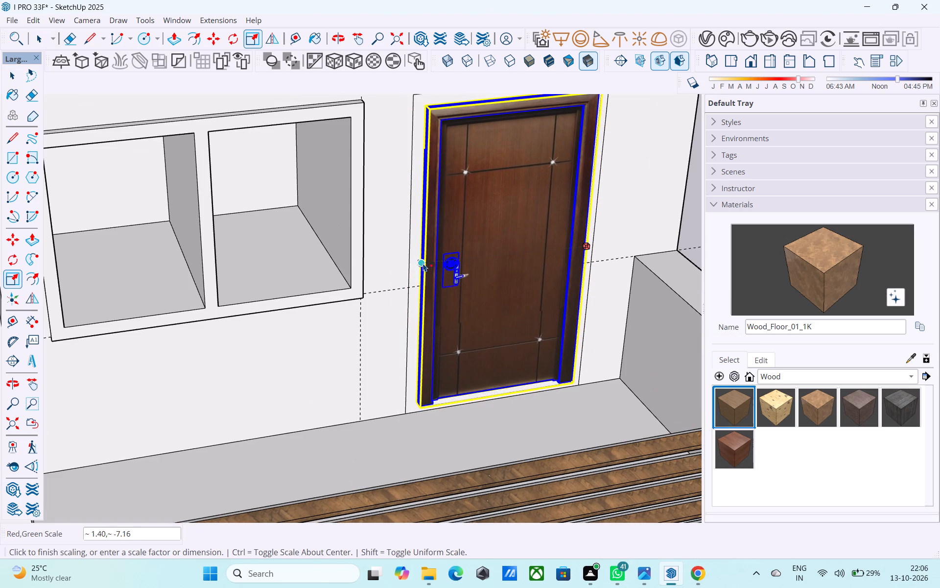
drag(423, 263, 422, 262)
scroll(417, 259, down, 2)
middle_drag(416, 258, 403, 235)
scroll(409, 239, down, 11)
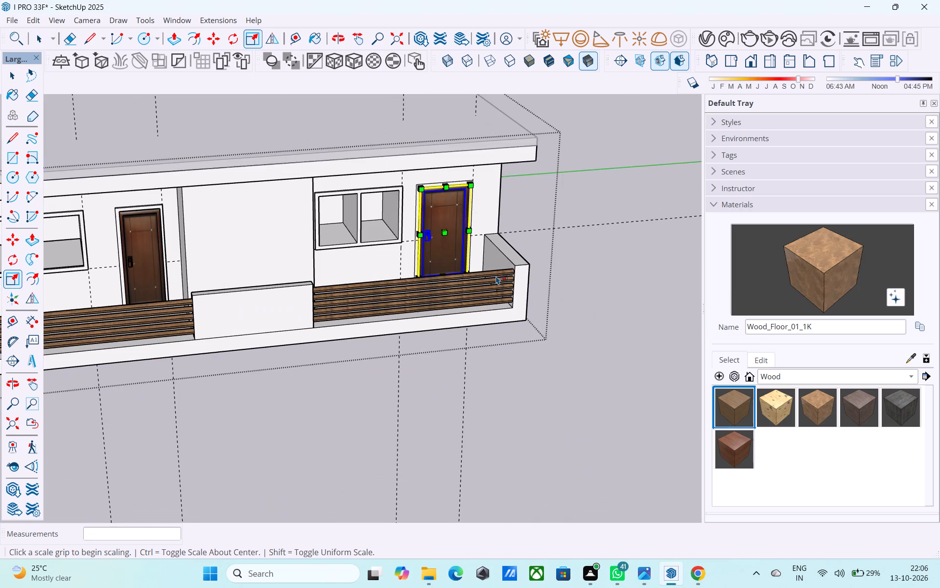
key(space)
click(576, 220)
Push the front face of the frame around the door nearer the slatted screen back 2", flush with the wall.
shift+middle_drag(419, 231, 489, 178)
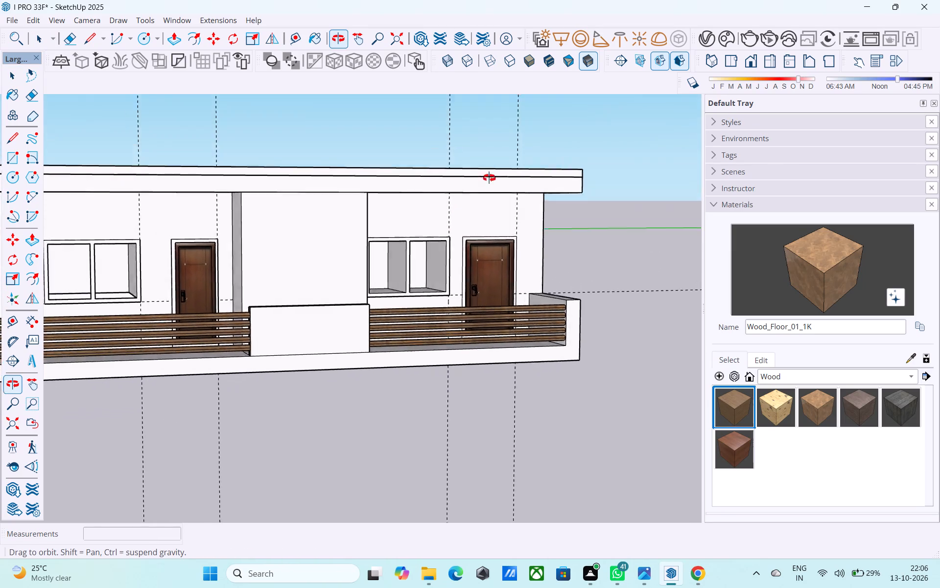
shift+middle_drag(489, 178, 594, 206)
shift+middle_drag(431, 264, 502, 245)
scroll(274, 293, up, 8)
middle_drag(279, 289, 263, 287)
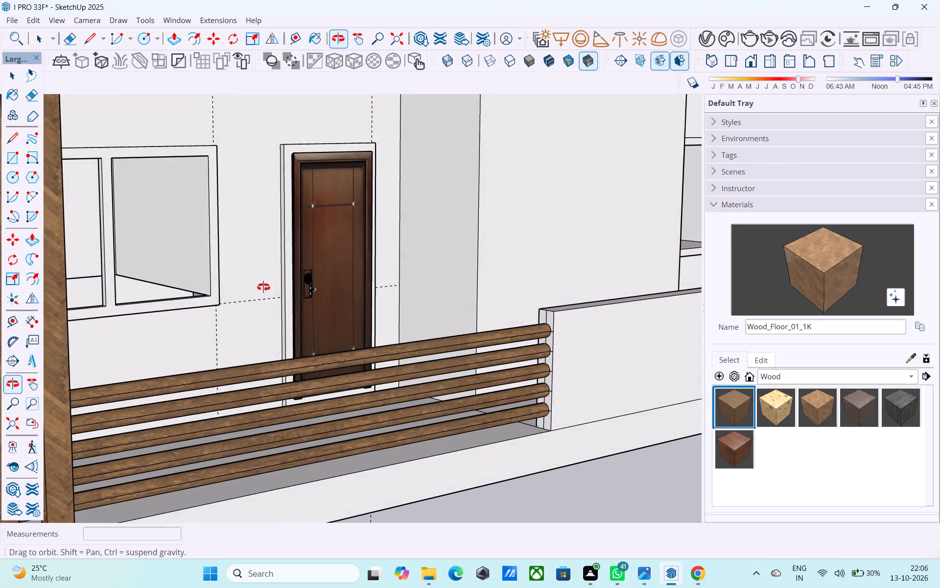
middle_drag(263, 287, 274, 294)
scroll(283, 286, up, 3)
click(287, 279)
double_click(288, 278)
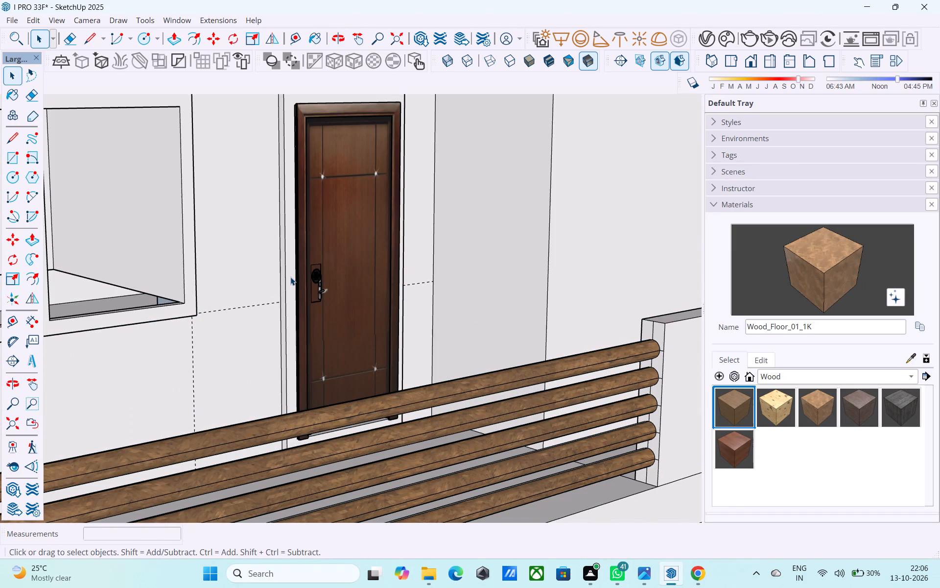
click(290, 277)
key(p)
click(291, 276)
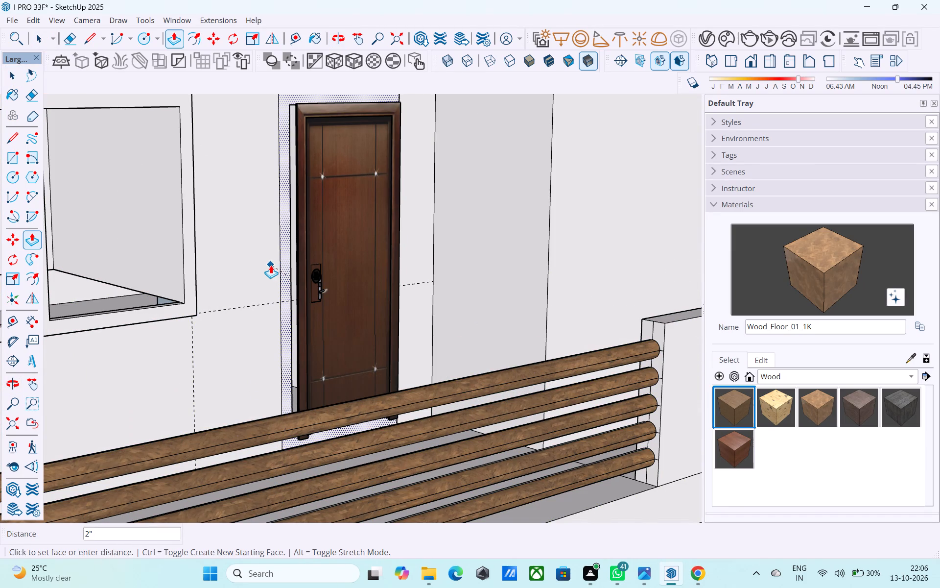
click(271, 265)
key(space)
Erase that flattened frame's inner and outer vertical edges on the side facing the window.
key(e)
drag(292, 269, 289, 269)
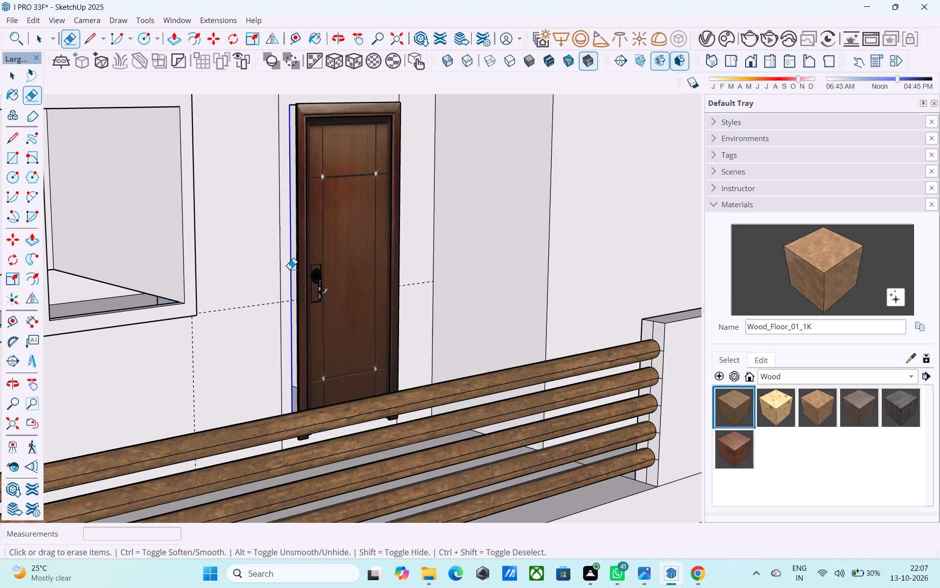
drag(289, 269, 277, 272)
Outline a wider frame from the outer top corner with a 4' line toward the window and a 7' line down to the floor.
middle_drag(278, 275, 258, 382)
shift+scroll(258, 381, up, 1)
key(l)
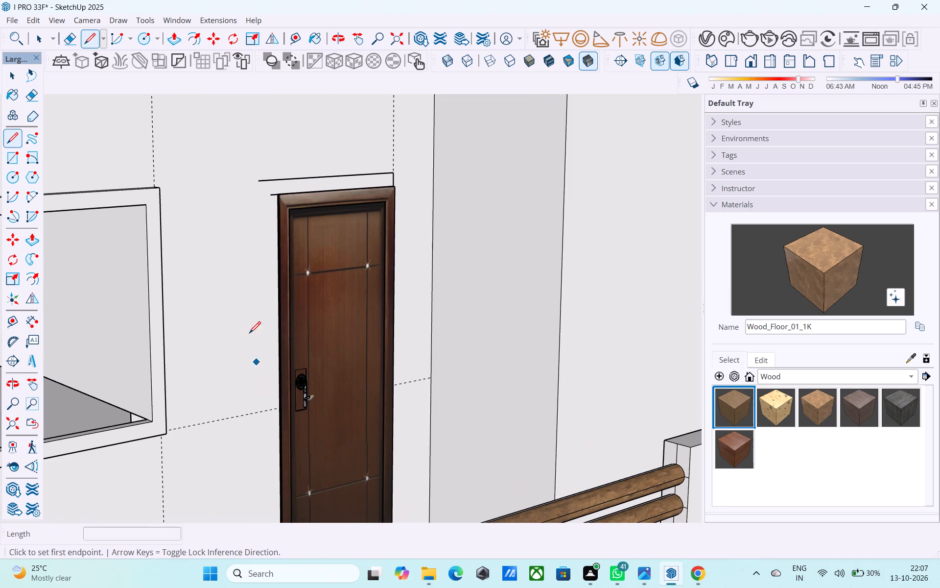
click(256, 179)
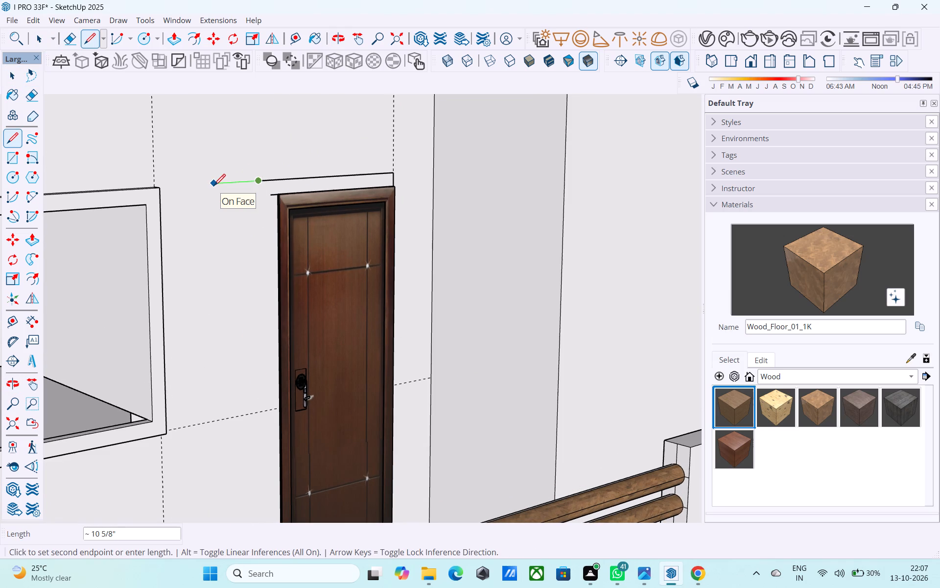
key(l)
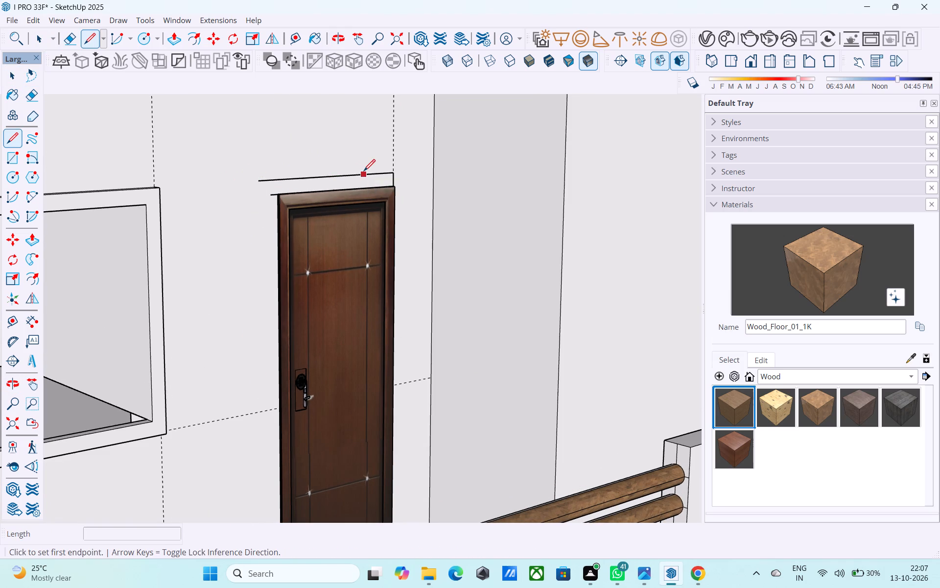
click(392, 176)
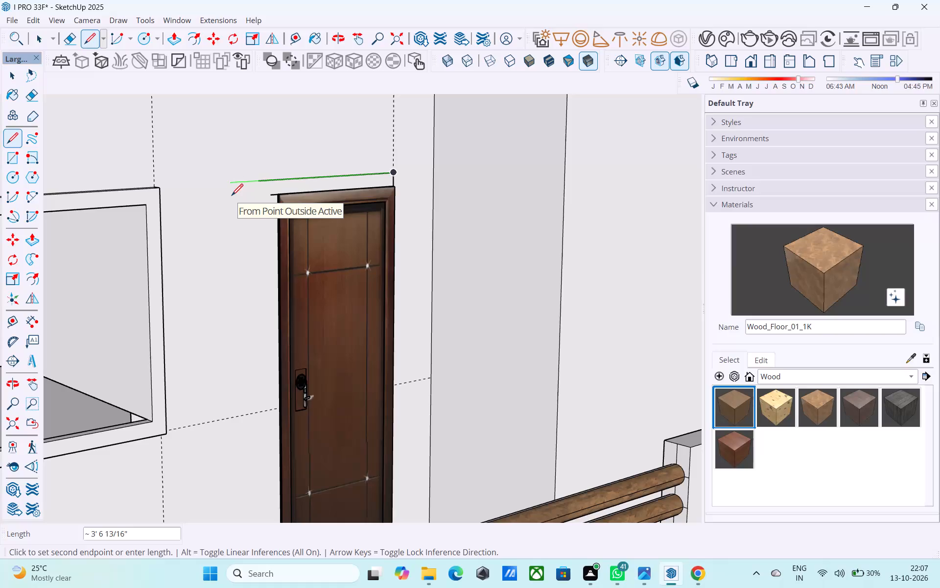
text(4')
key(Return)
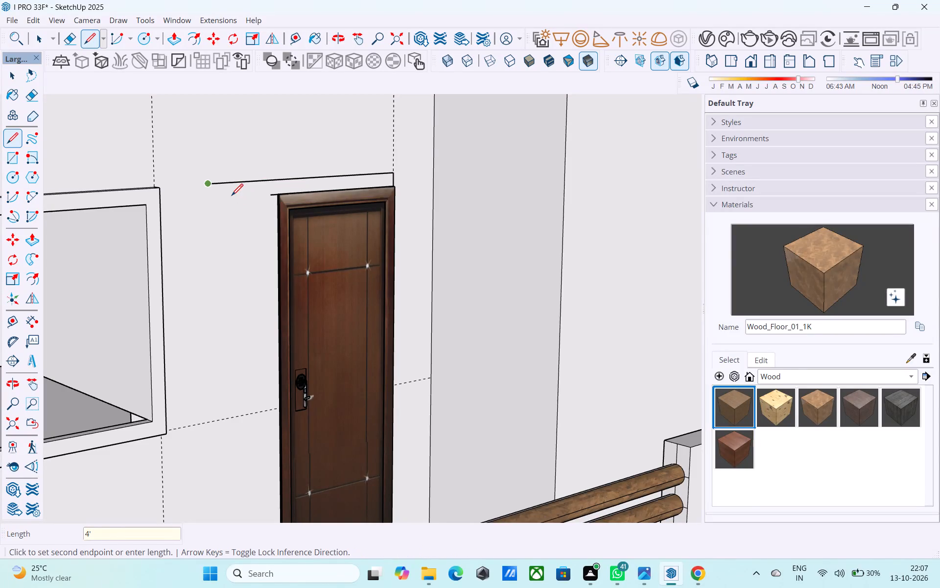
click(209, 183)
middle_drag(231, 315, 229, 184)
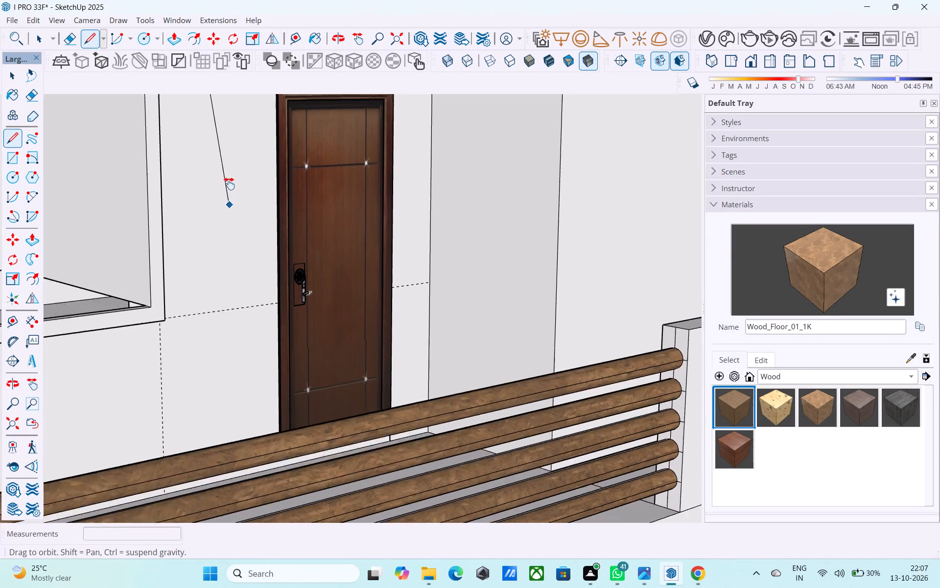
middle_drag(229, 184, 237, 302)
scroll(233, 334, up, 3)
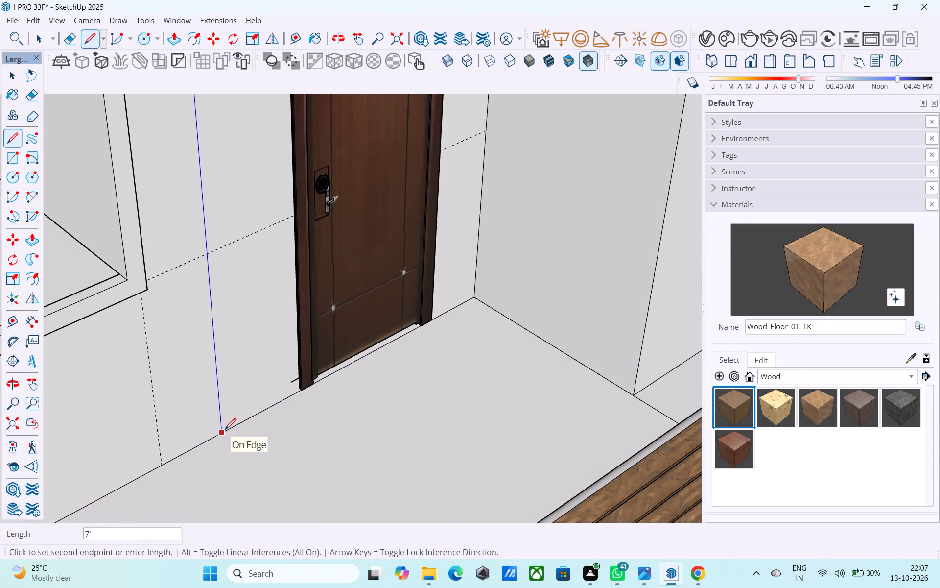
click(225, 431)
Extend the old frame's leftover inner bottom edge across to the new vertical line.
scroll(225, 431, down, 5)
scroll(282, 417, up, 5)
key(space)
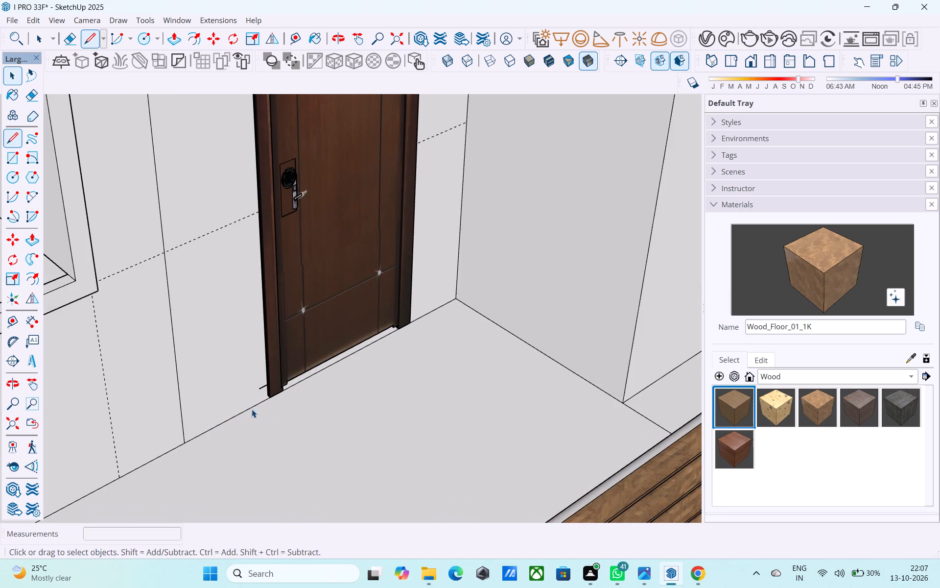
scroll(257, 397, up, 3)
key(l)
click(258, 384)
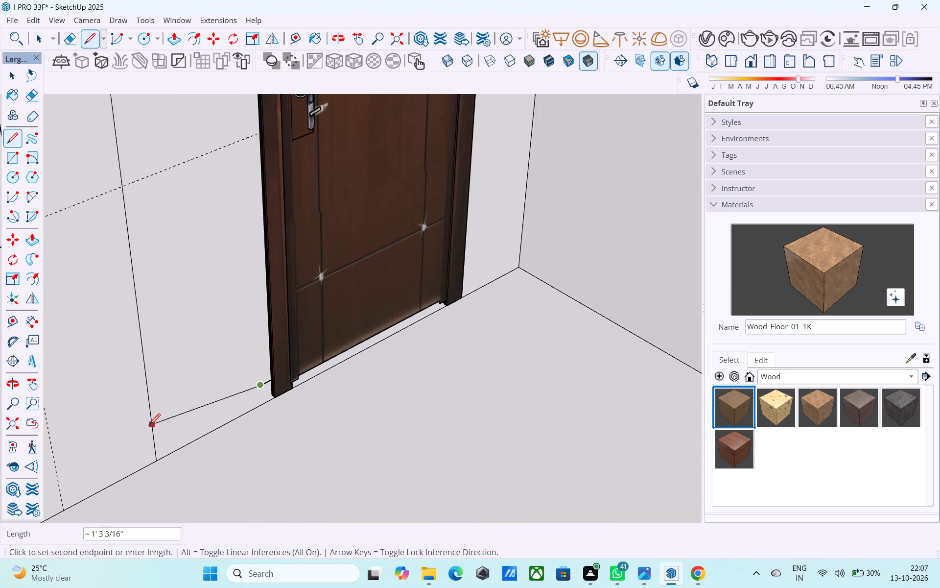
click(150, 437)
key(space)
Offset the new frame's outline 3" inward and erase the bottom-edge stub crossing the frame's lower corner.
click(161, 399)
key(f)
click(161, 399)
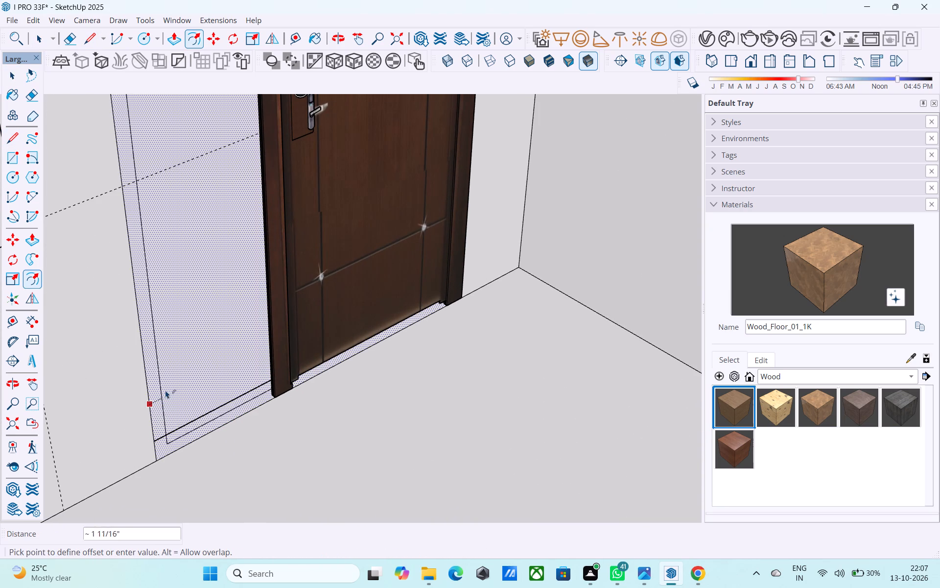
key(3)
key(shift+quotedbl)
key(Return)
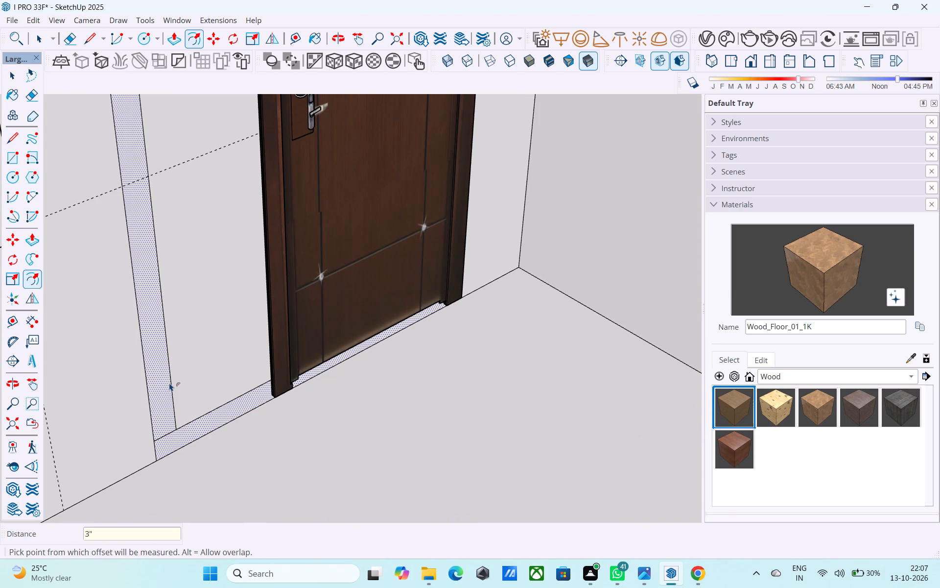
key(space)
key(e)
scroll(182, 455, up, 2)
drag(165, 439, 159, 431)
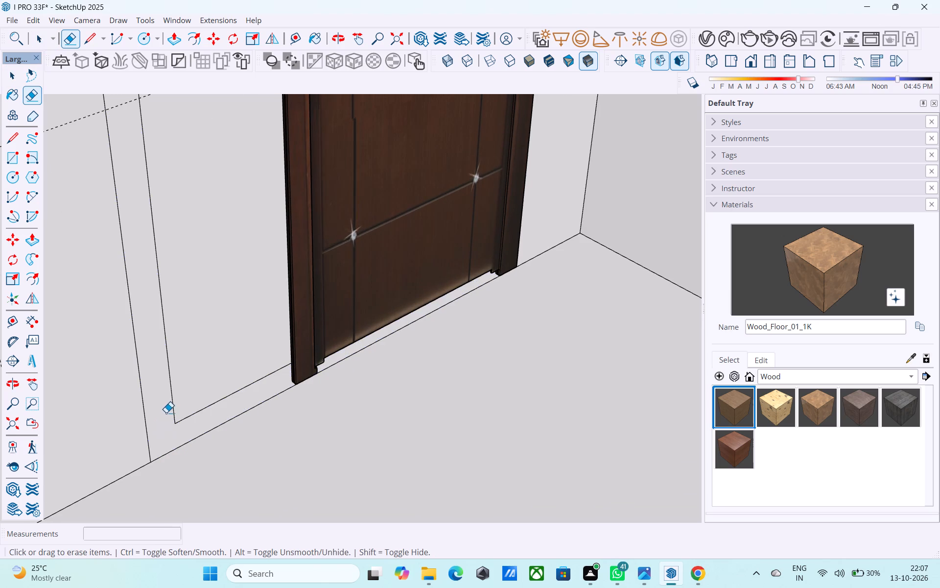
Scale the door toward the window by 1.44 along the red axis to fill the widened frame, and deselect it.
scroll(166, 413, down, 10)
key(space)
click(240, 346)
key(e)
scroll(233, 308, up, 4)
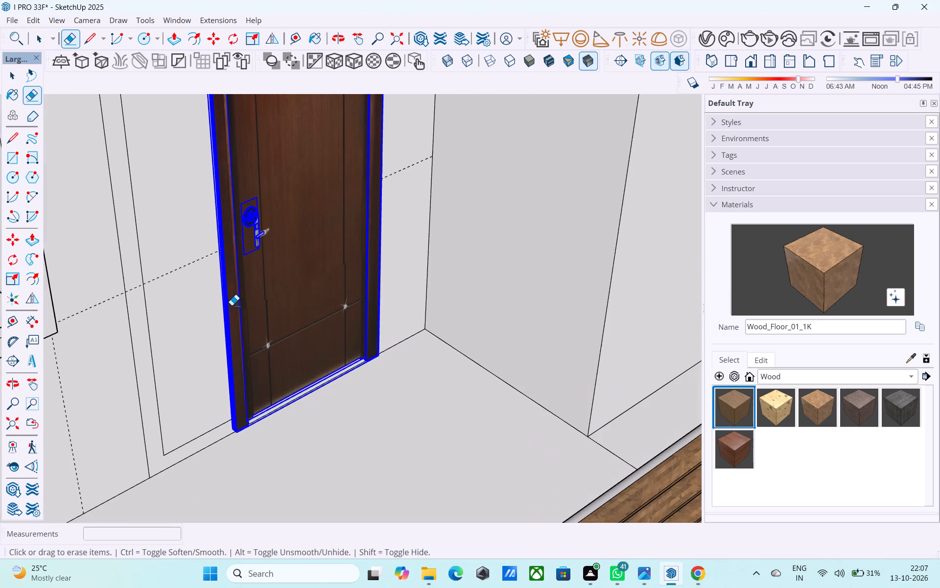
key(s)
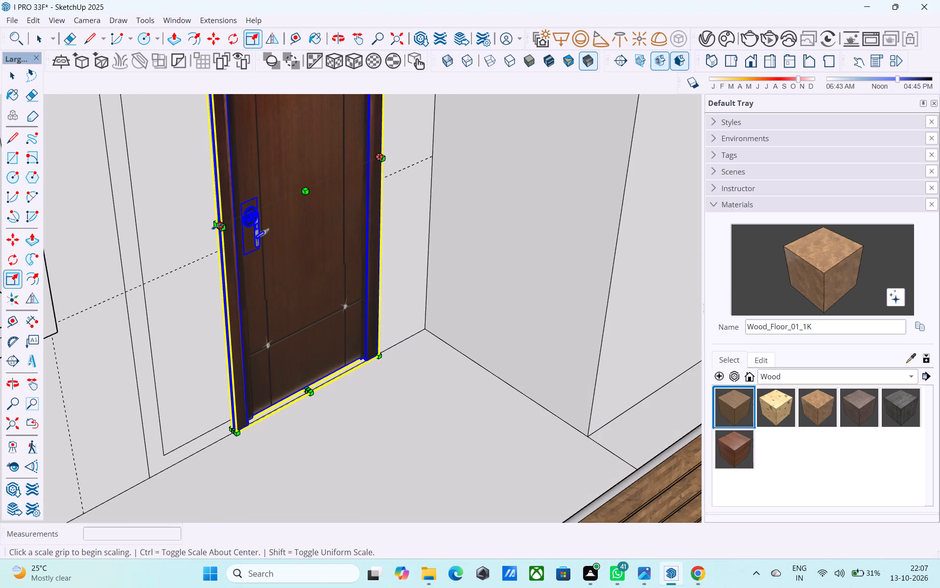
drag(217, 225, 139, 250)
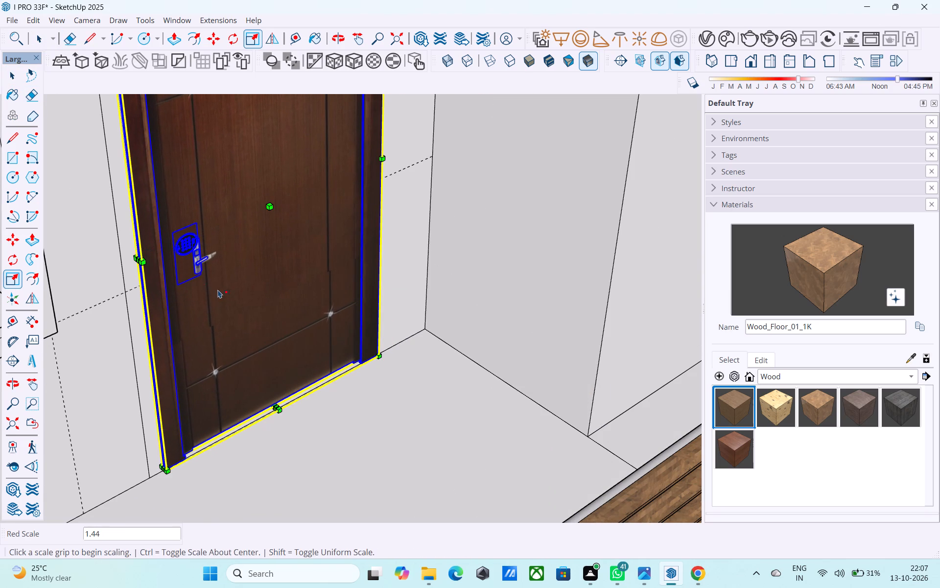
middle_drag(219, 290, 148, 312)
scroll(150, 312, down, 8)
middle_drag(161, 304, 133, 196)
scroll(200, 175, down, 10)
click(309, 325)
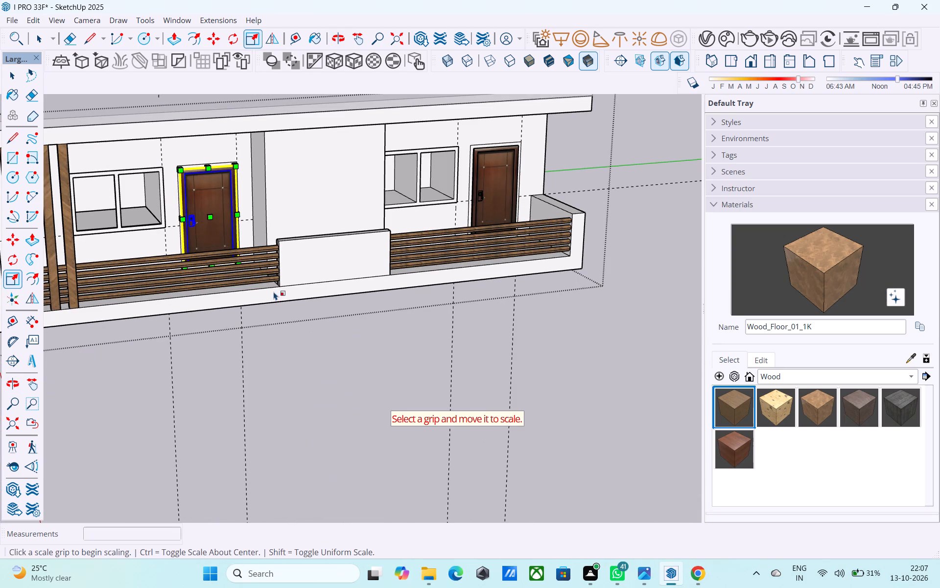
key(space)
click(280, 311)
Paint the frame around the door nearer the slatted screen with the Wood_Floor_01_1K material.
shift+middle_drag(280, 298, 236, 276)
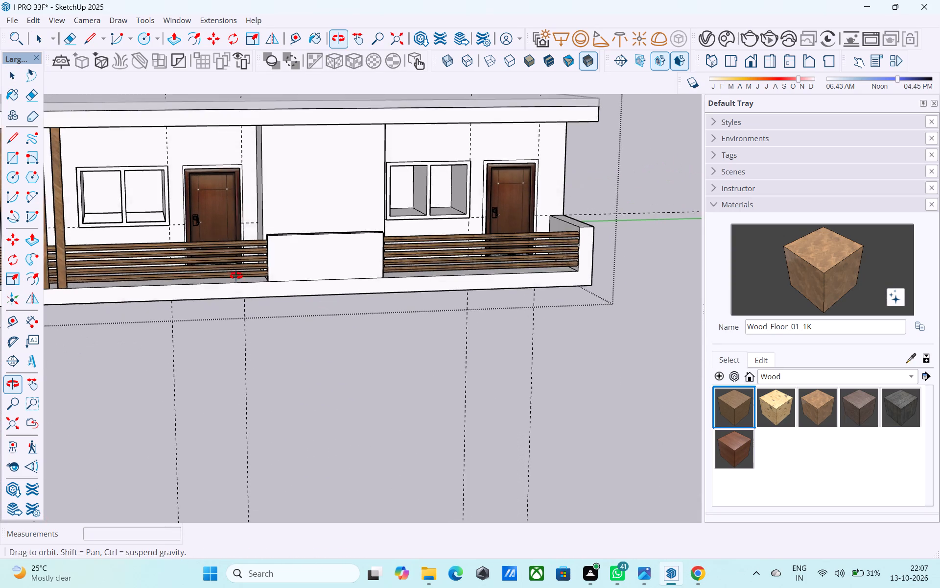
shift+middle_drag(236, 276, 232, 274)
middle_drag(232, 274, 244, 292)
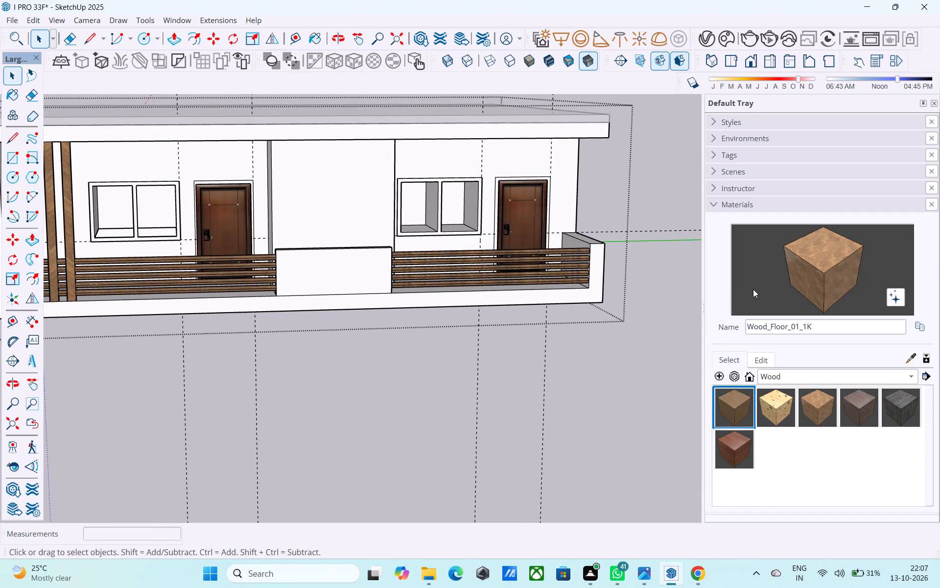
click(809, 262)
scroll(195, 202, up, 14)
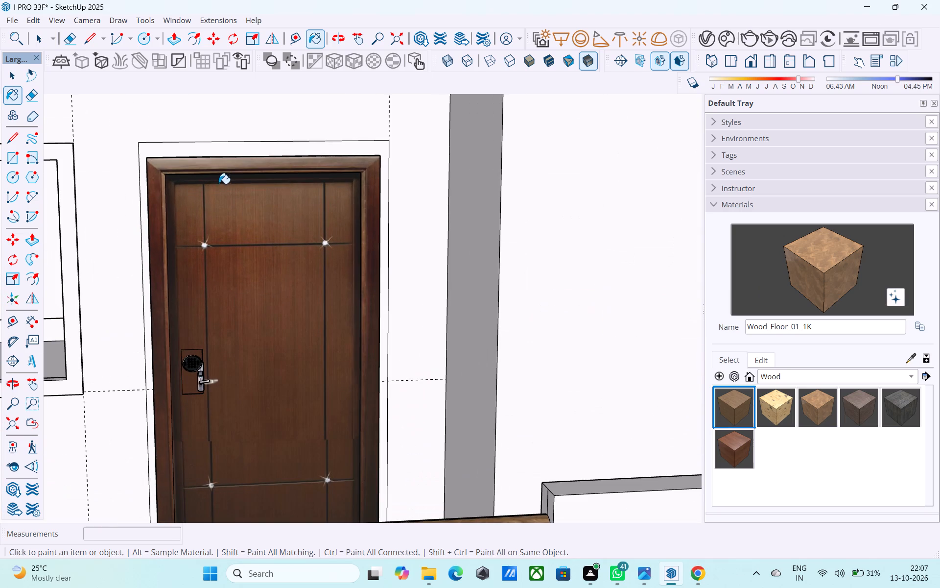
key(space)
double_click(207, 132)
drag(856, 245, 864, 244)
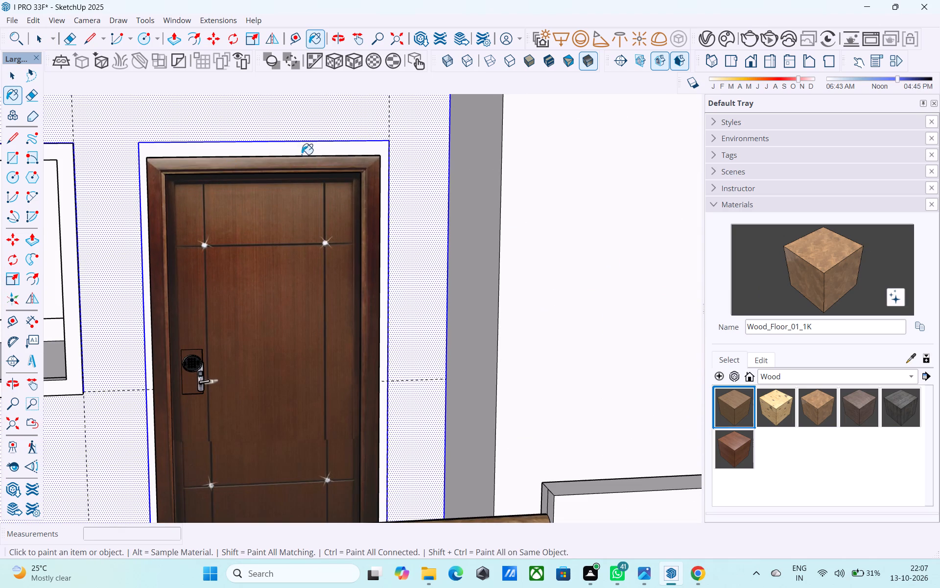
scroll(298, 149, up, 4)
click(298, 149)
Paint the frame around the end door with the same Wood_Floor_01_1K material.
scroll(193, 172, down, 20)
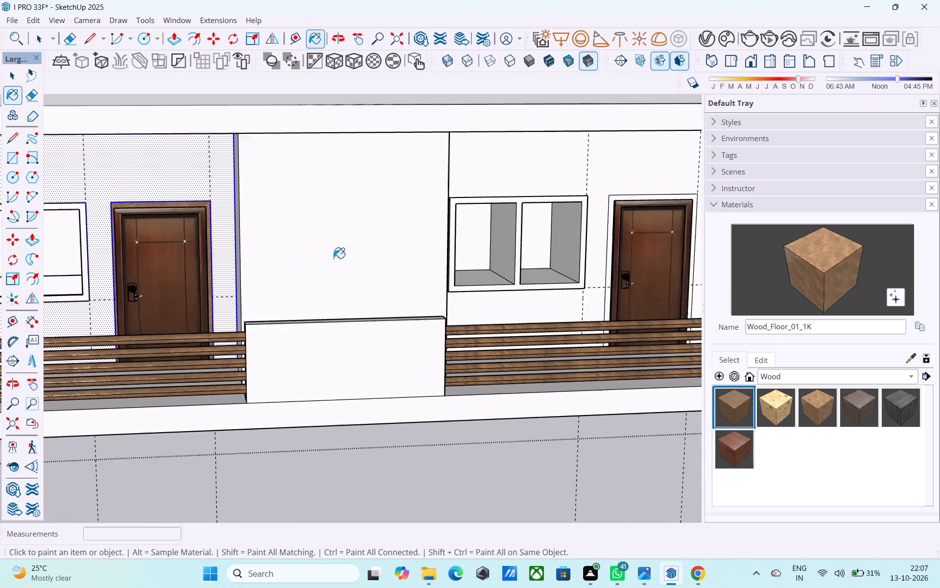
scroll(474, 228, up, 4)
scroll(516, 212, down, 1)
scroll(516, 212, up, 1)
click(624, 194)
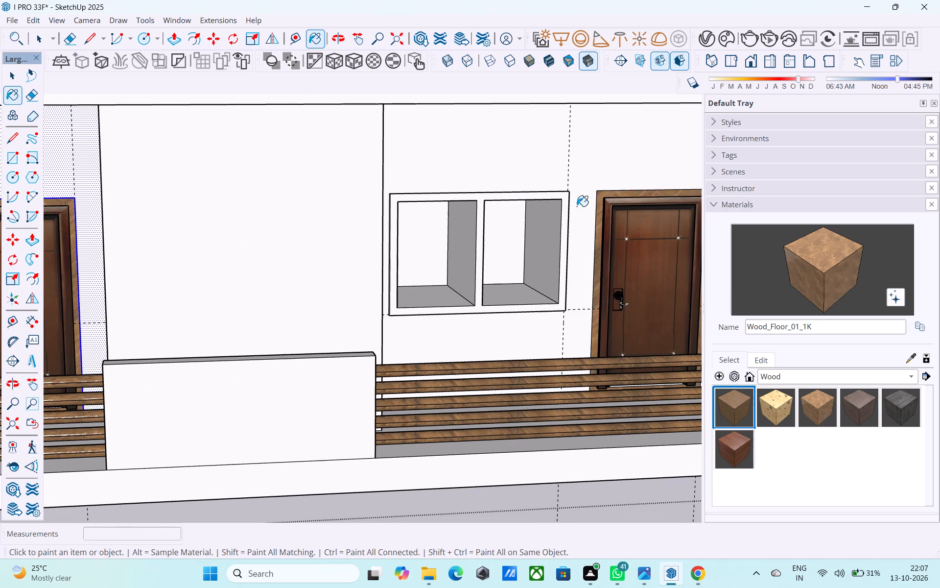
scroll(568, 210, down, 16)
key(space)
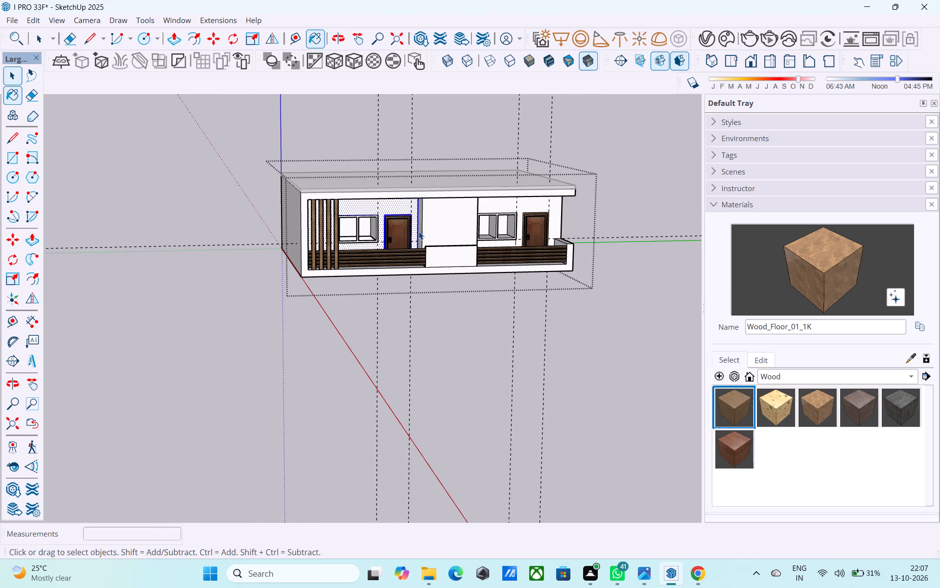
Close the storey group and examine its front with the doors, windows, slatted screen and rails from several angles.
click(627, 209)
middle_drag(600, 224, 481, 195)
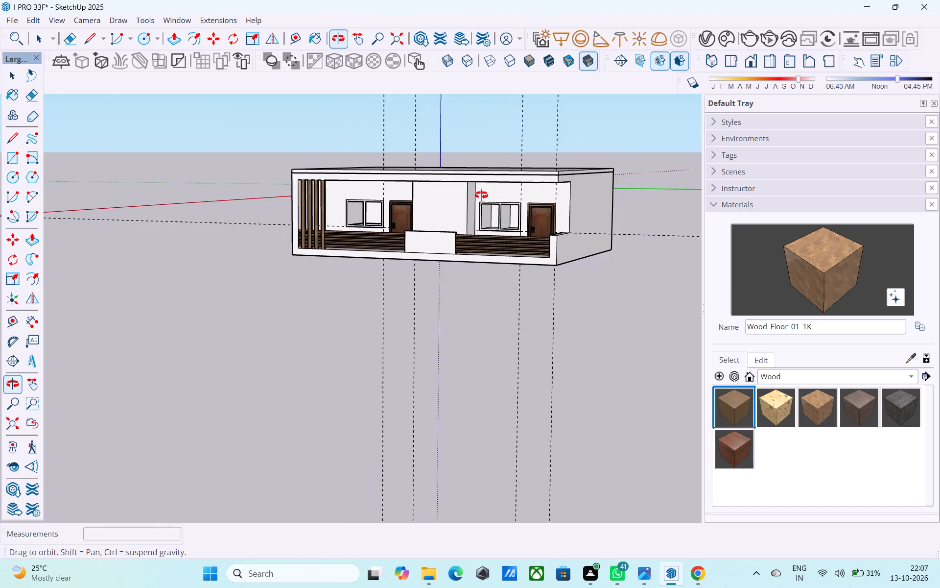
middle_drag(481, 195, 603, 179)
shift+middle_drag(546, 209, 484, 225)
scroll(469, 244, up, 8)
scroll(447, 264, down, 1)
middle_drag(447, 265, 472, 280)
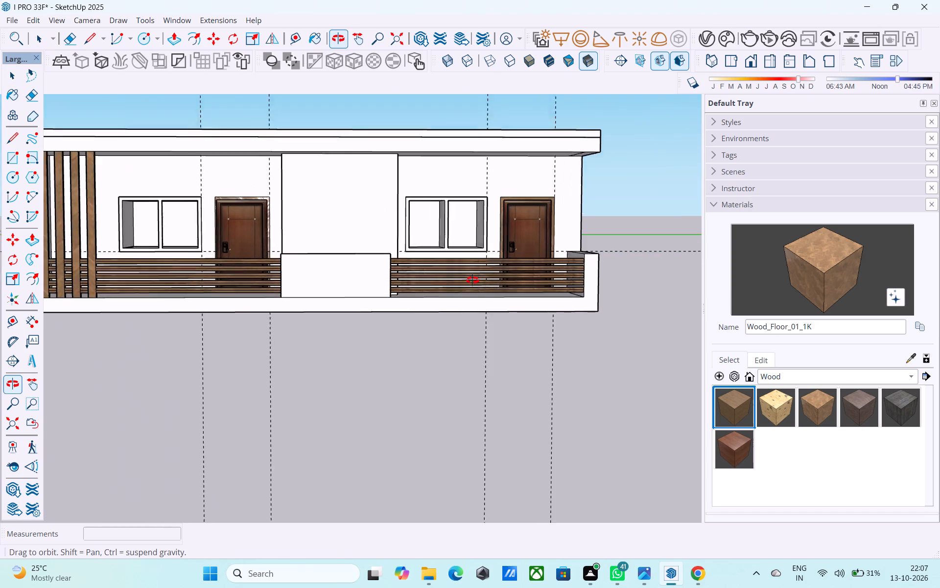
middle_drag(472, 280, 542, 308)
shift+middle_drag(326, 294, 371, 311)
scroll(371, 311, up, 1)
middle_drag(371, 311, 350, 317)
scroll(552, 371, down, 4)
middle_drag(500, 373, 435, 378)
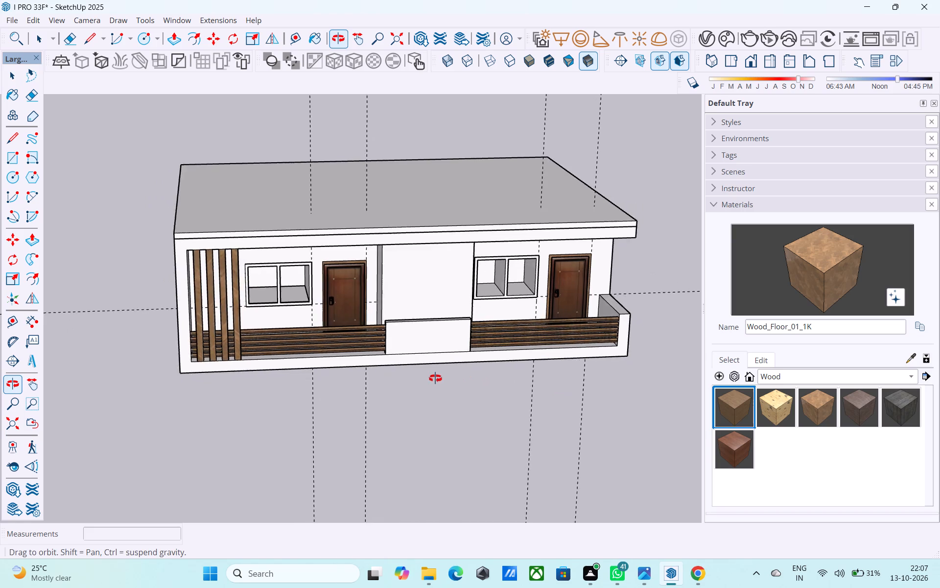
middle_drag(435, 378, 404, 370)
middle_drag(263, 336, 326, 290)
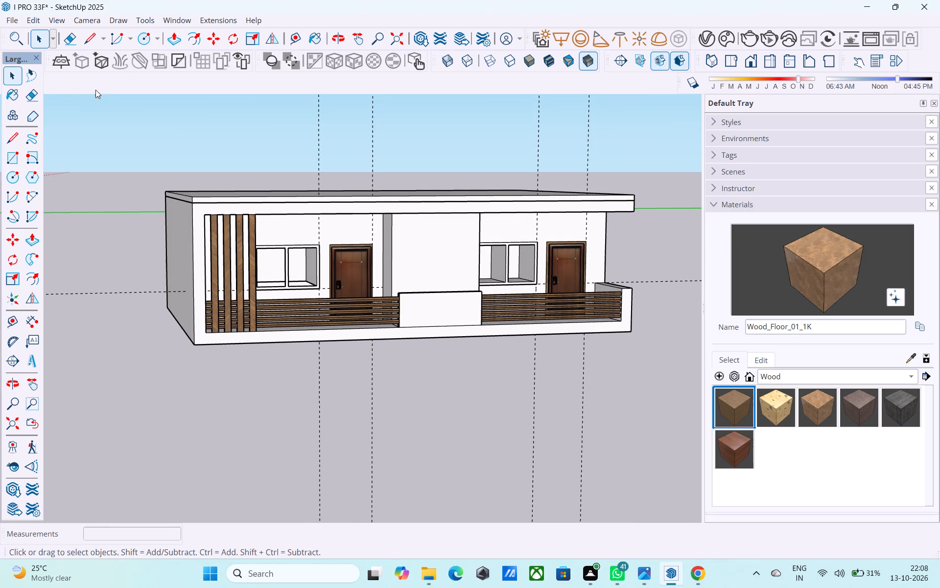
Import the Component_176 three-panel window from Downloads and place it in front of the new storey.
click(8, 25)
click(22, 190)
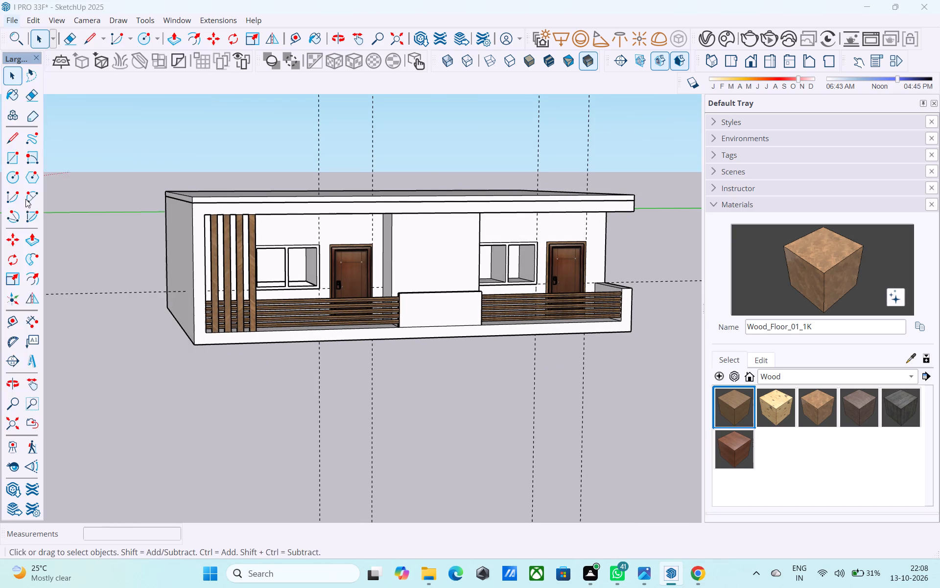
scroll(121, 276, down, 2)
scroll(182, 285, down, 2)
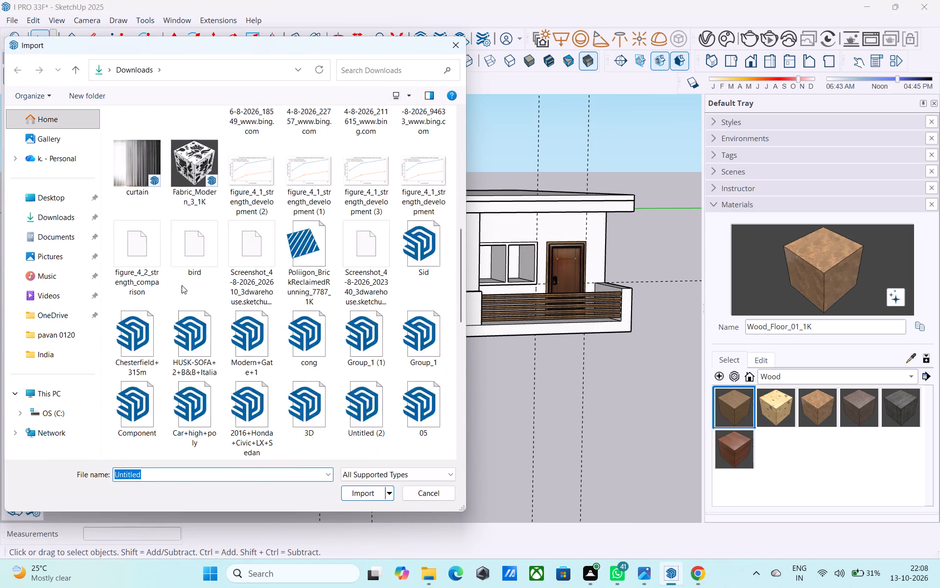
scroll(183, 285, down, 1)
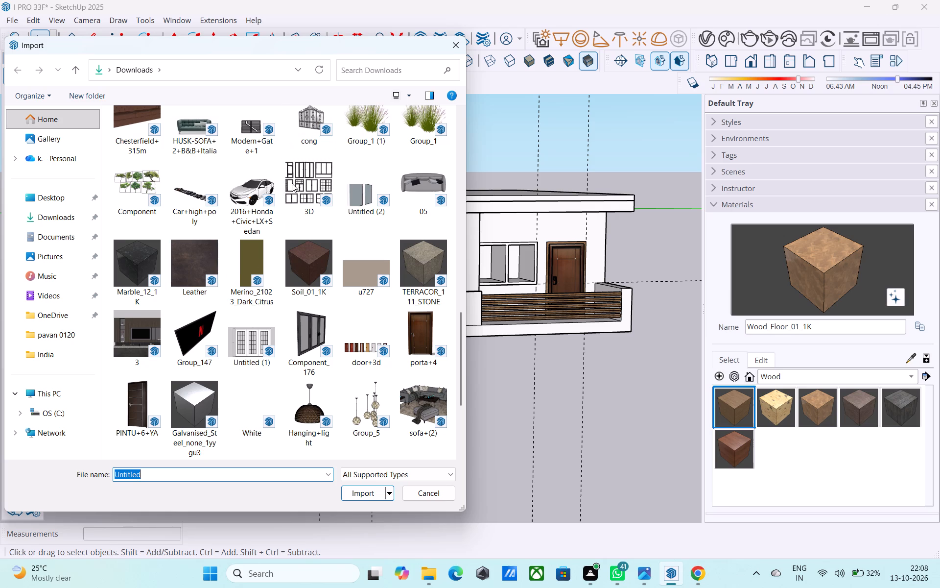
click(310, 318)
drag(347, 460, 362, 484)
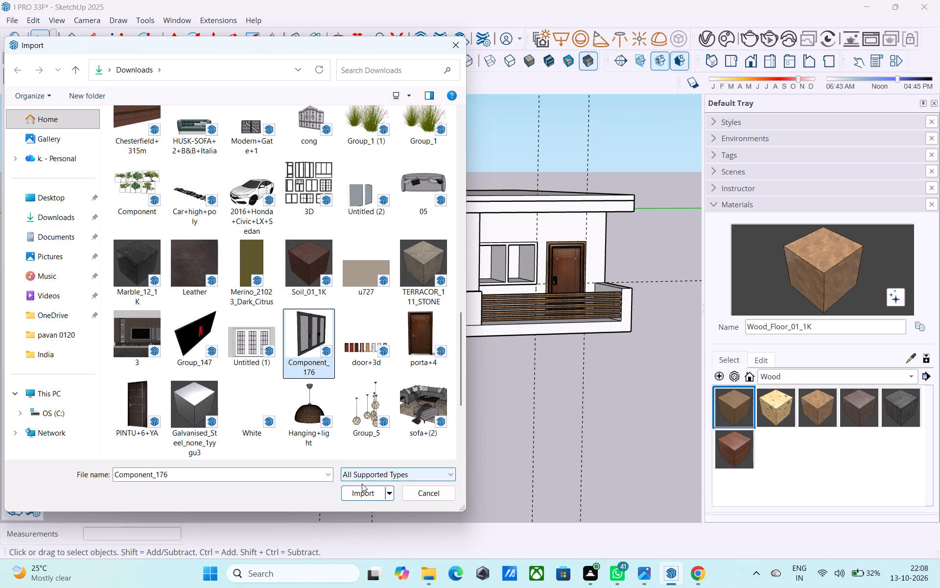
drag(362, 484, 368, 492)
click(368, 492)
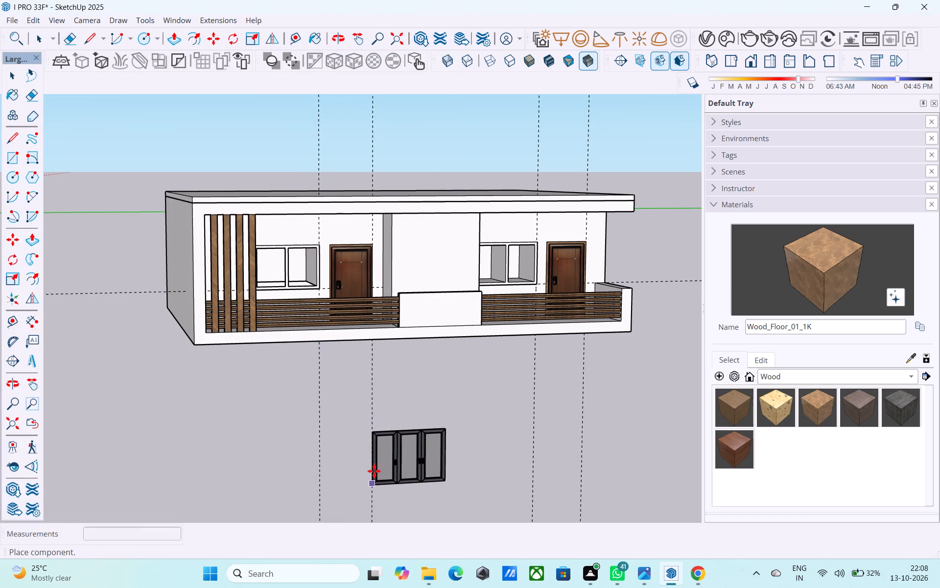
click(372, 437)
Move the imported window by its lower corner onto the storey's bottom front corner beside the slatted screen.
scroll(404, 397, up, 8)
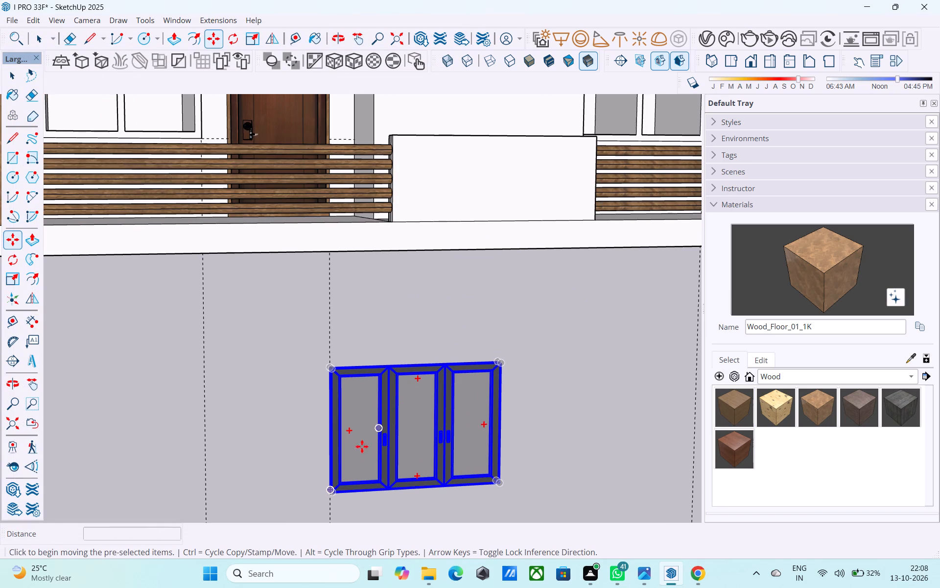
click(321, 497)
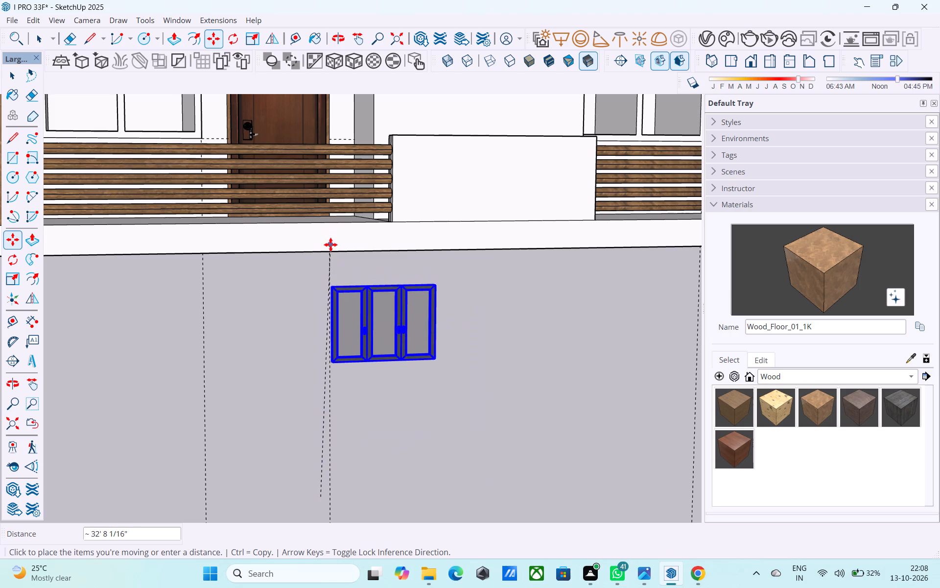
middle_drag(330, 248, 372, 265)
scroll(368, 264, down, 9)
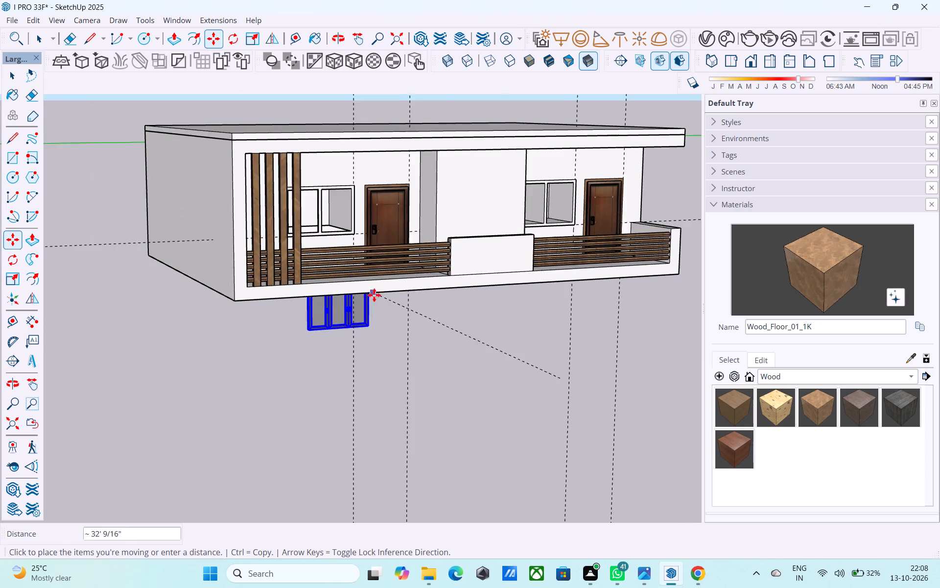
middle_drag(390, 300, 508, 317)
scroll(579, 385, down, 1)
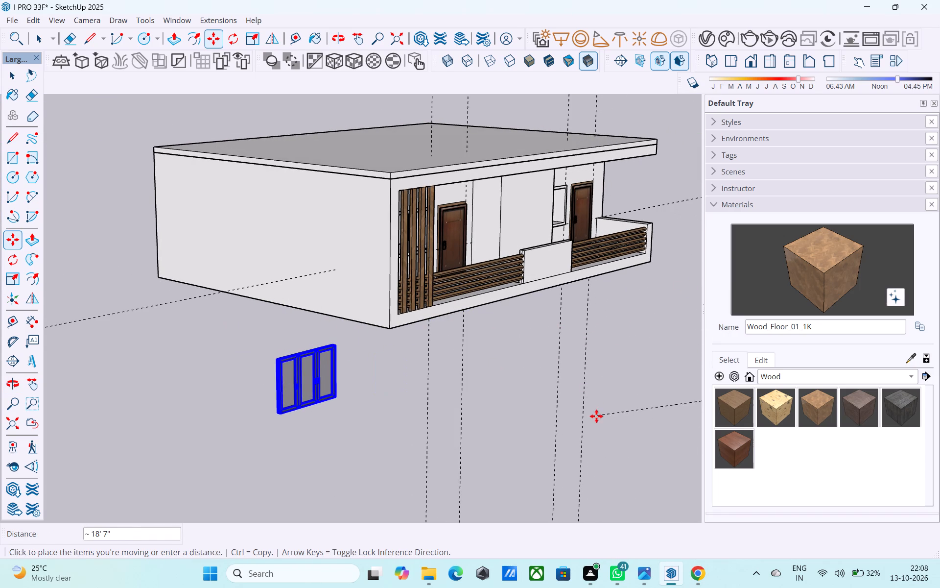
click(596, 417)
click(289, 417)
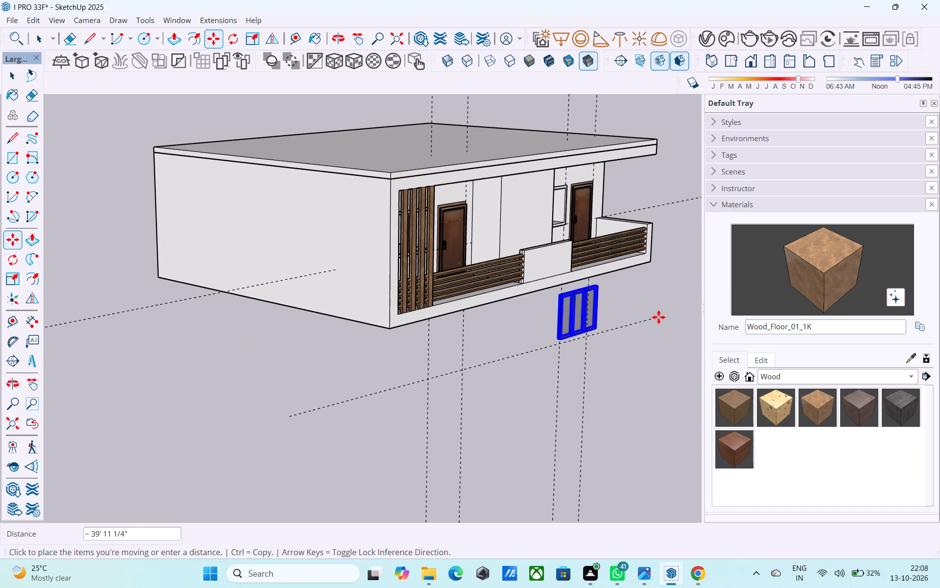
drag(669, 354, 672, 361)
scroll(560, 348, up, 5)
click(555, 386)
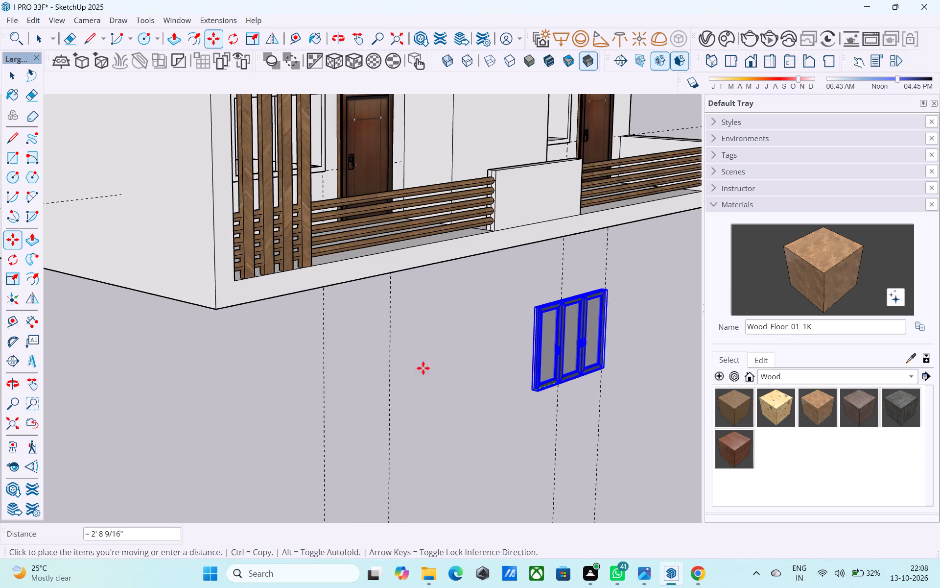
click(209, 304)
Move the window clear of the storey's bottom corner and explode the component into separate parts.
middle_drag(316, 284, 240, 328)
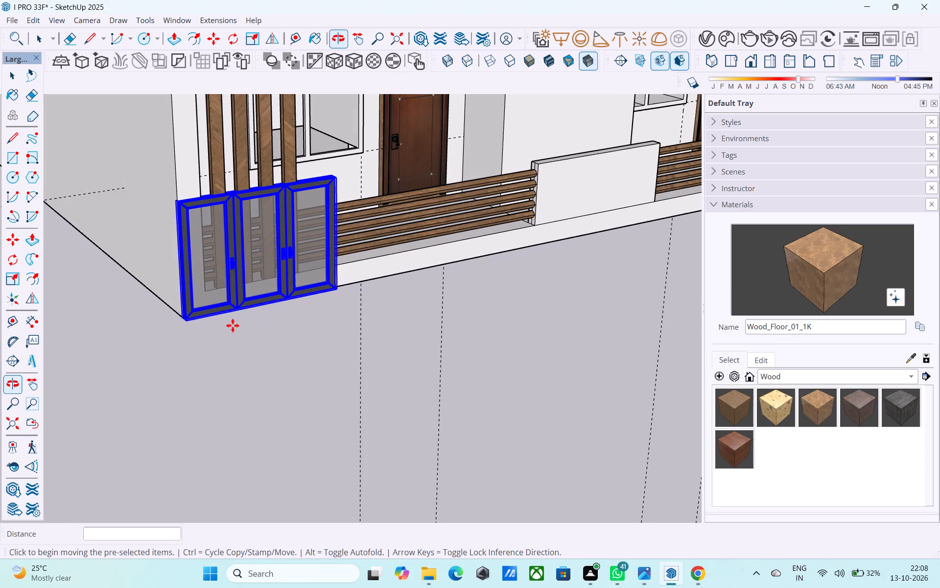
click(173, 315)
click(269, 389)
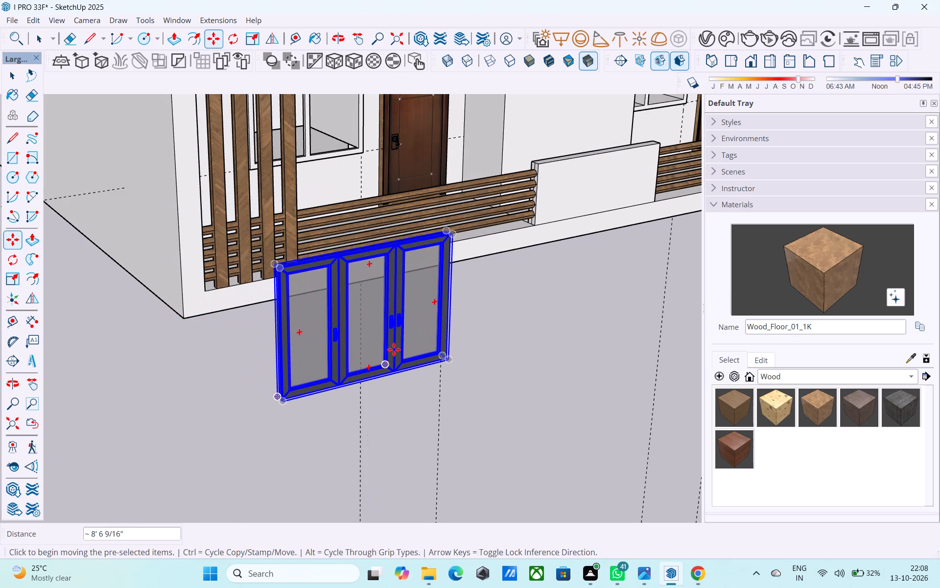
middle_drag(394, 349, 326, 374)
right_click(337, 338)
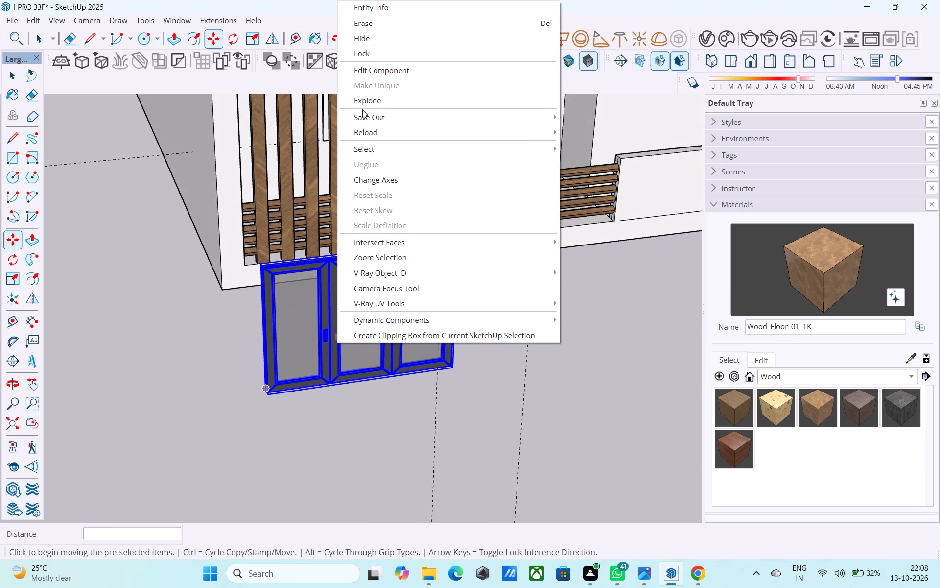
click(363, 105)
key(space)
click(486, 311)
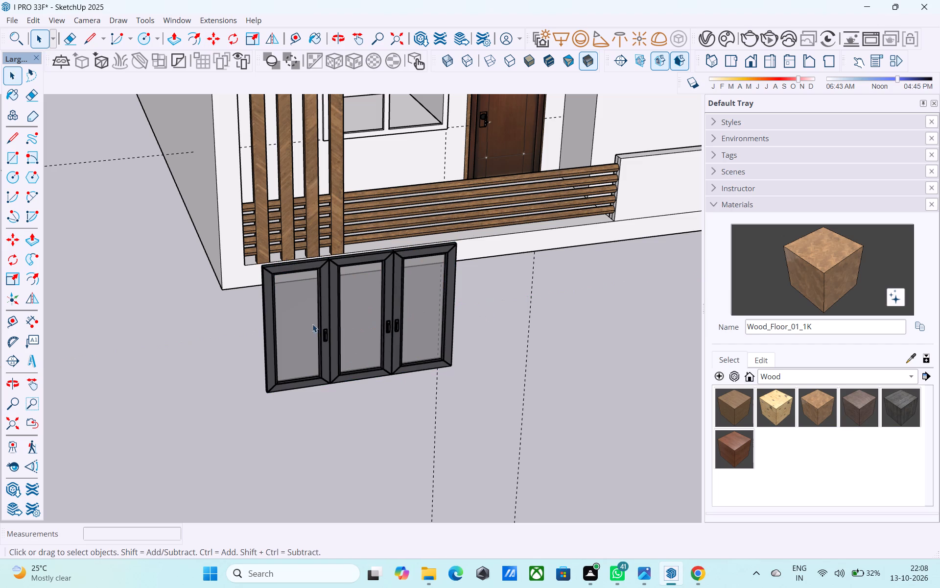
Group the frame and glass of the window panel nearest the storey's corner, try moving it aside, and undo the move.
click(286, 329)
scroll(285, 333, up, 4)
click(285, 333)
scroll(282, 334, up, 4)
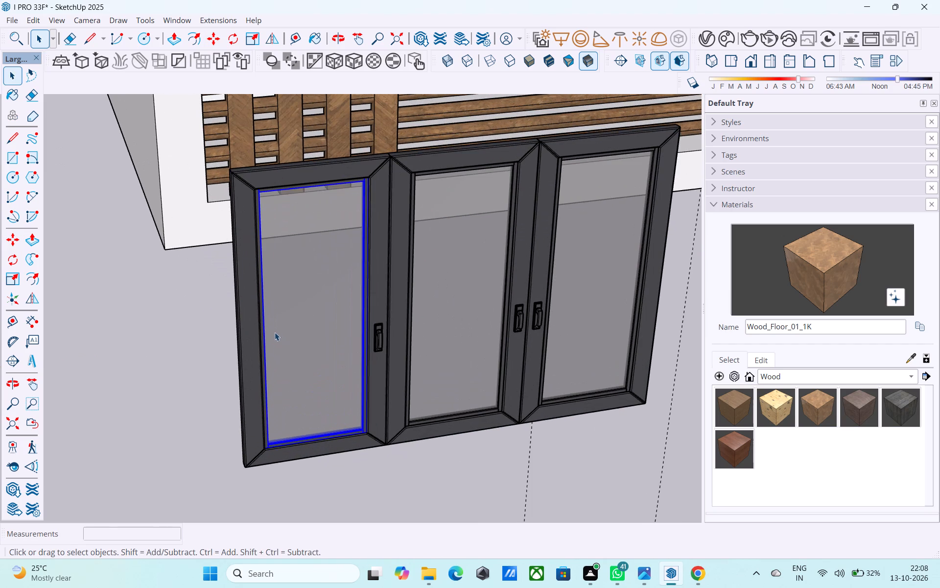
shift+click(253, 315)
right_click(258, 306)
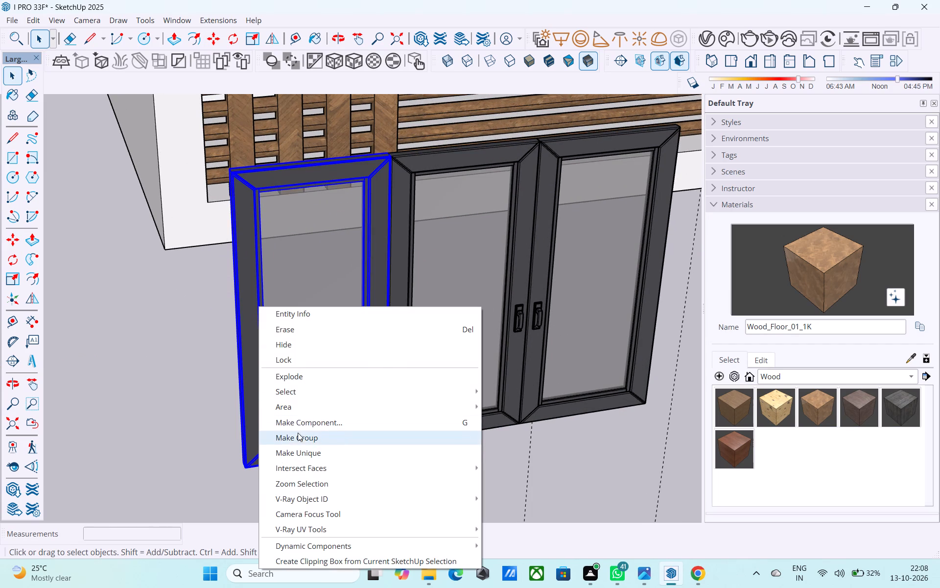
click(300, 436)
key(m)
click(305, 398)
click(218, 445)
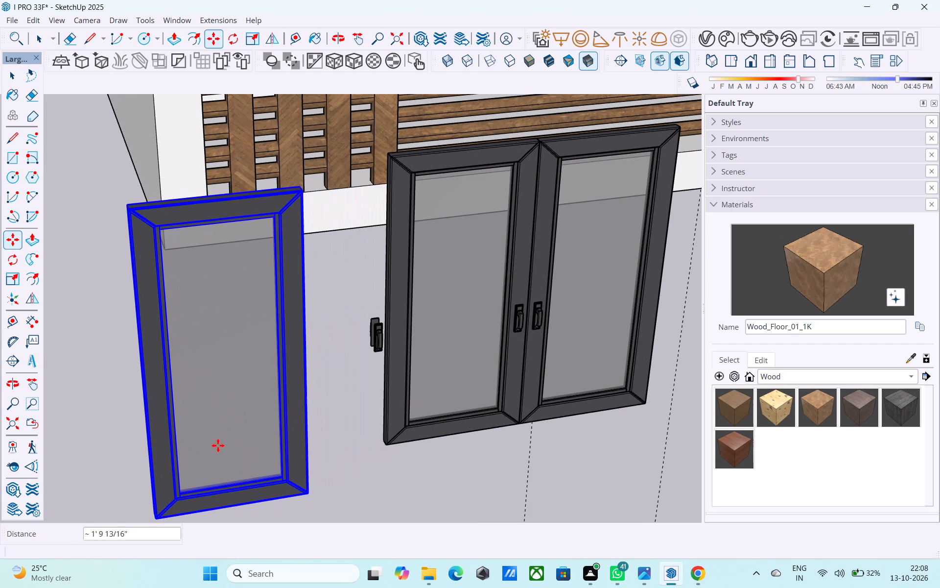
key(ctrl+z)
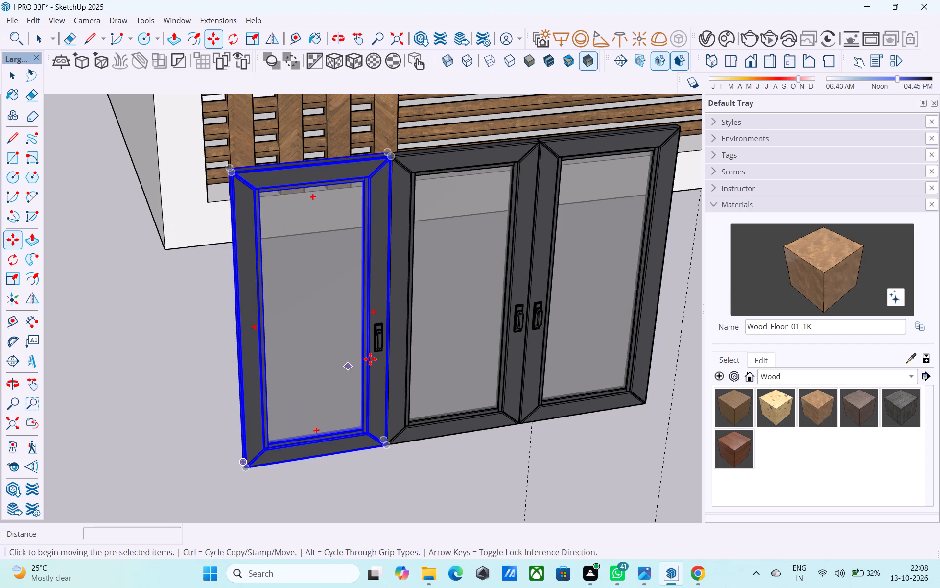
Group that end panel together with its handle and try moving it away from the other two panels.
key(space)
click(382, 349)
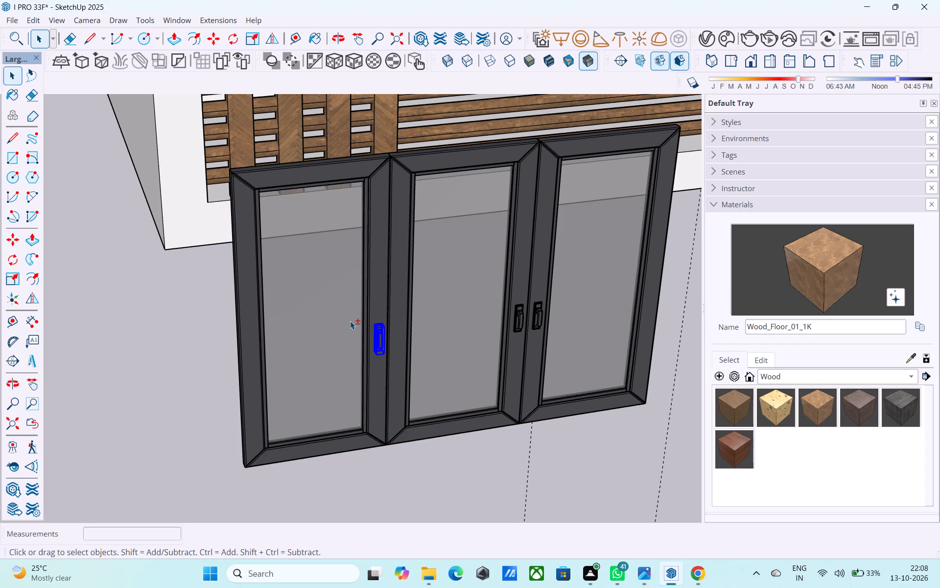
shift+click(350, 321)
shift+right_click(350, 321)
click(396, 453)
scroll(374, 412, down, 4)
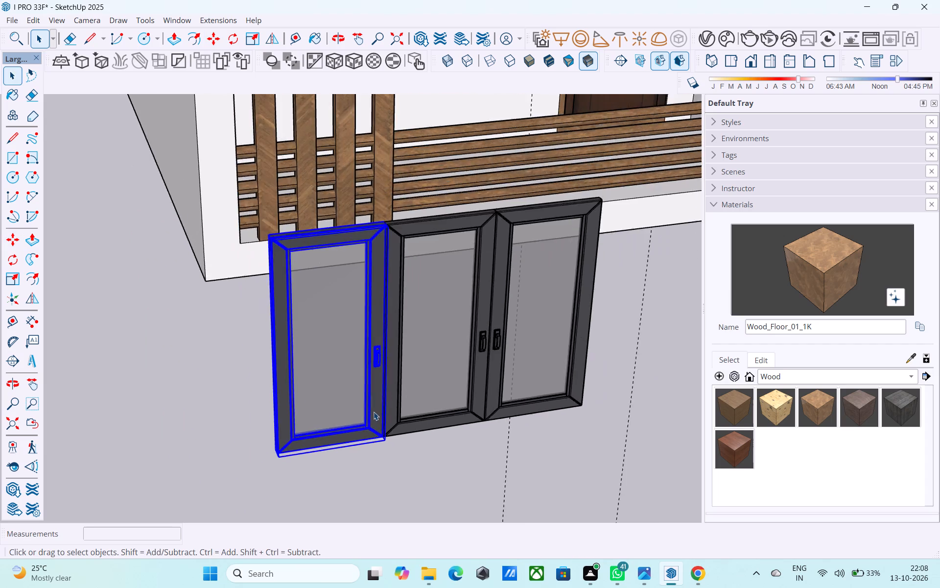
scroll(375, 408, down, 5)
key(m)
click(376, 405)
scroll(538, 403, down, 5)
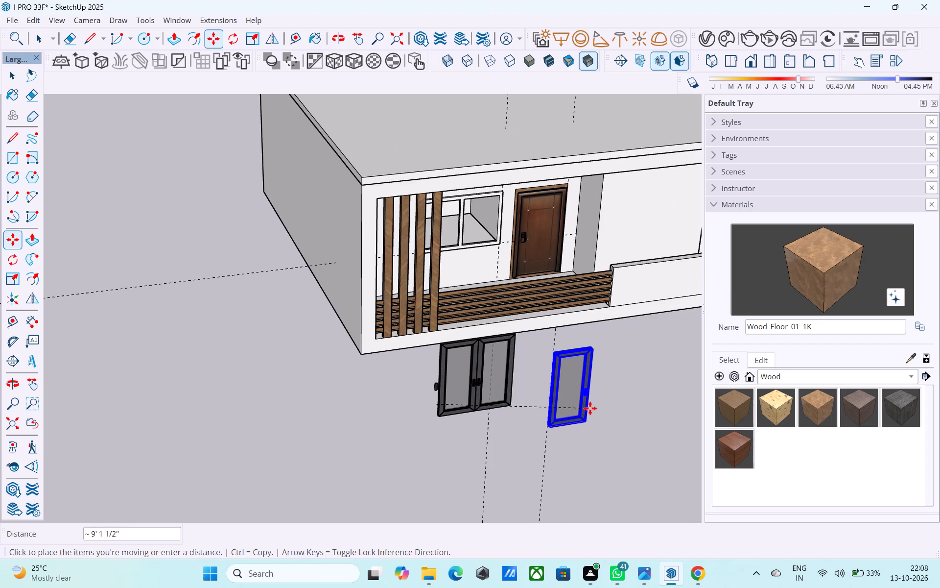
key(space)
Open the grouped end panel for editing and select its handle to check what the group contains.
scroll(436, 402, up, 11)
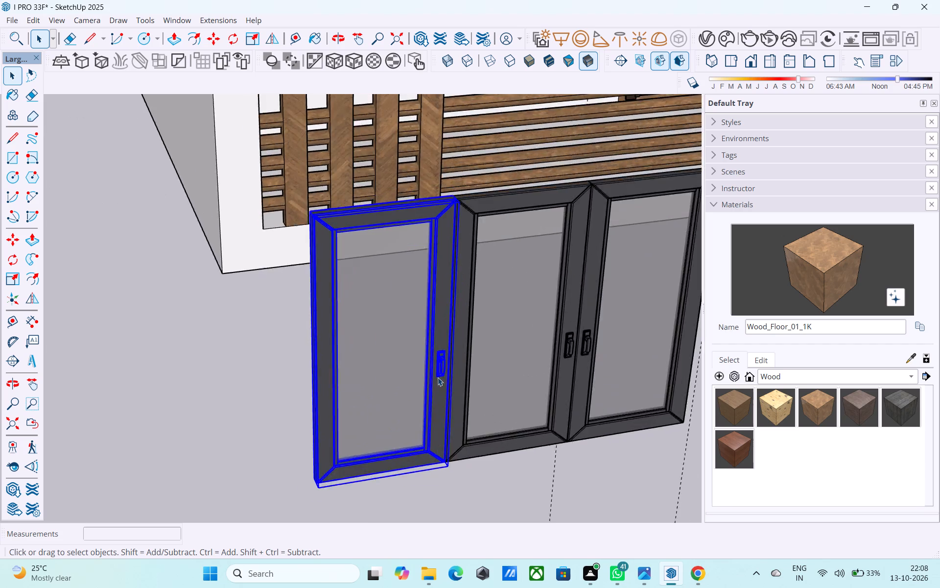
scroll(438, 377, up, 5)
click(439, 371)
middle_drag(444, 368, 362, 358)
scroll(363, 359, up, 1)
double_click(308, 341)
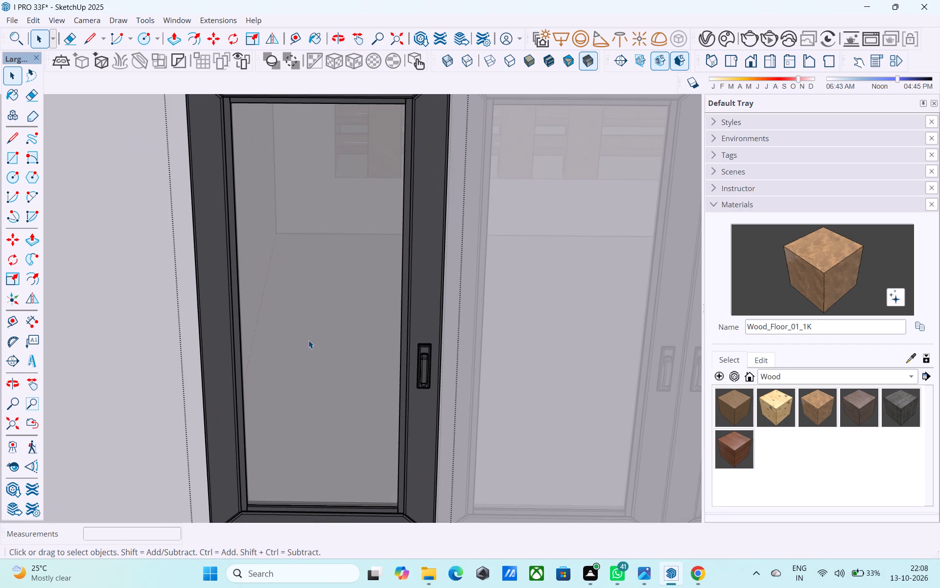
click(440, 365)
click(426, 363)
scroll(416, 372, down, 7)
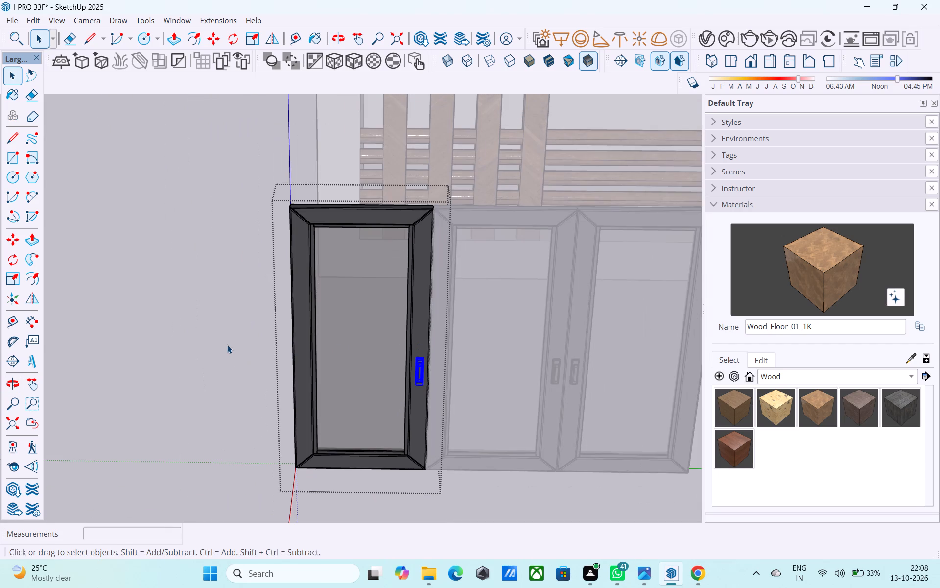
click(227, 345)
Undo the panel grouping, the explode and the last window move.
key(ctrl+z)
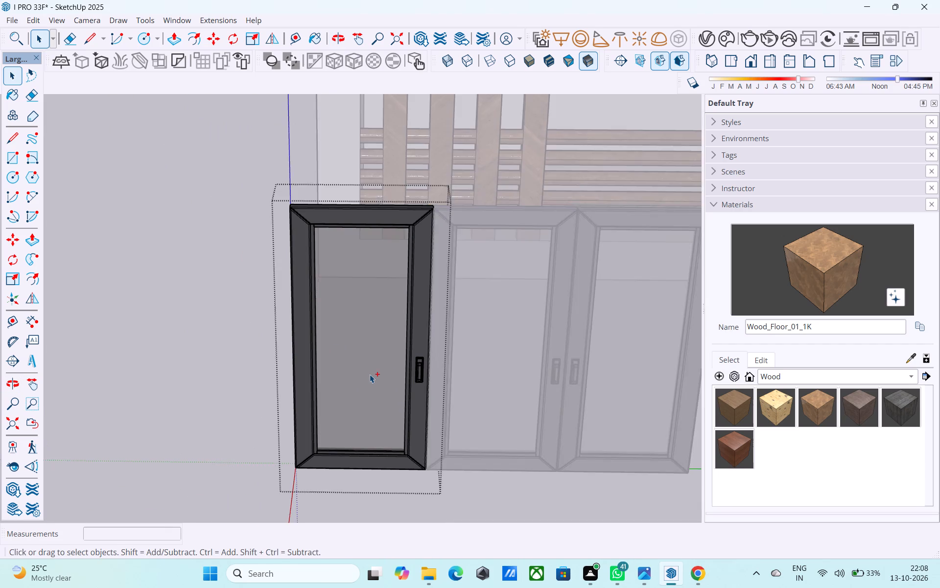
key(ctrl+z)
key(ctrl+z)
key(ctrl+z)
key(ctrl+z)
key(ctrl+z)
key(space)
Move the whole three-panel window component off the storey's corner to stand clear in front of the slatted screen.
scroll(370, 374, down, 7)
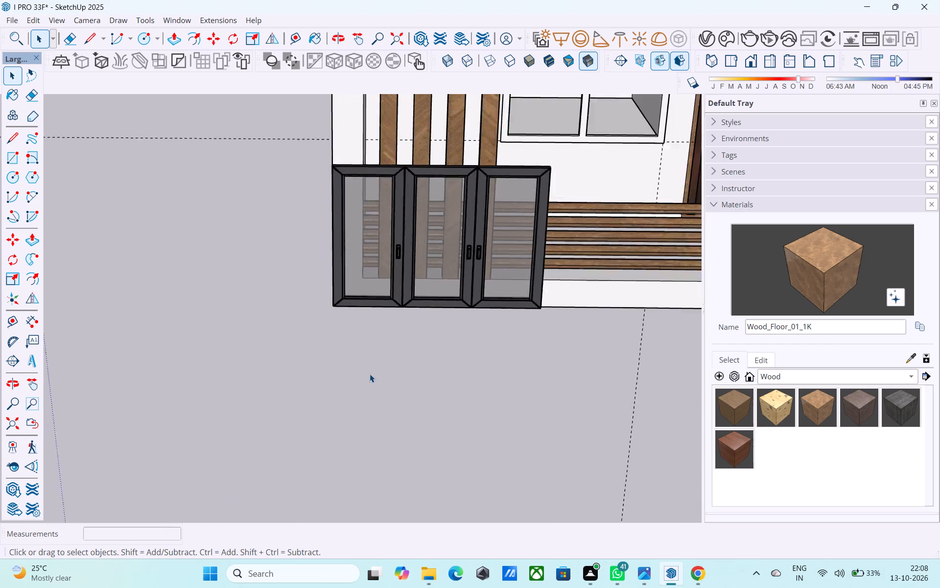
scroll(371, 356, down, 1)
middle_drag(371, 356, 487, 378)
key(m)
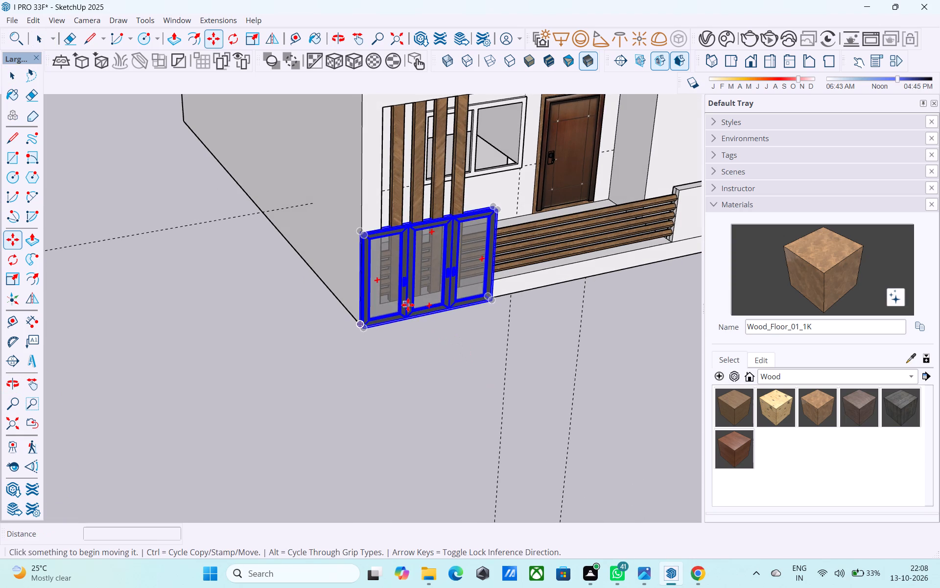
click(408, 305)
click(492, 378)
key(space)
Delete the end panel's frame, glass and handle parts inside the three-panel window component, keeping only the other two panels.
scroll(499, 382, up, 4)
middle_drag(492, 379, 361, 391)
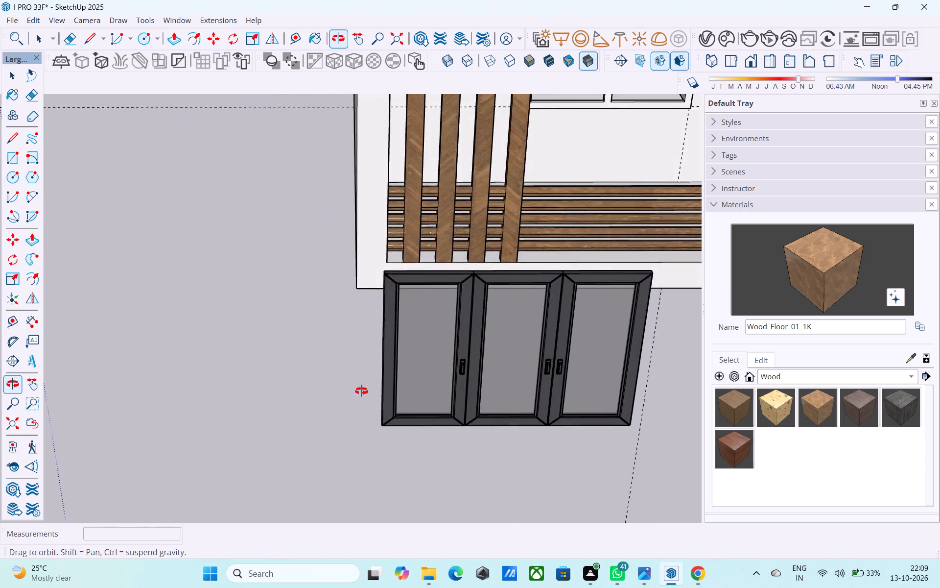
middle_drag(361, 391, 344, 389)
scroll(344, 390, up, 1)
scroll(344, 387, down, 6)
scroll(457, 373, up, 5)
double_click(474, 367)
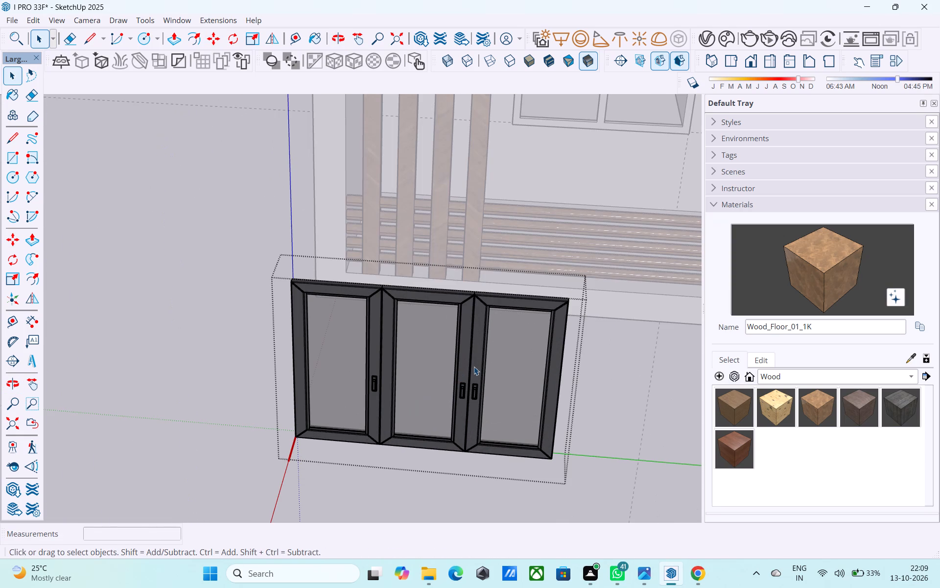
click(479, 365)
key(Delete)
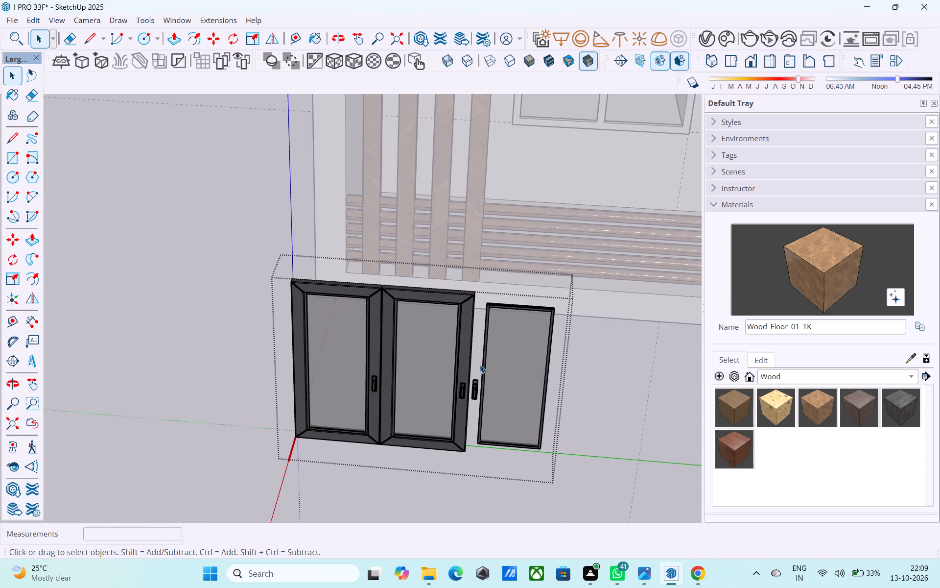
click(475, 387)
key(Delete)
click(492, 383)
key(Delete)
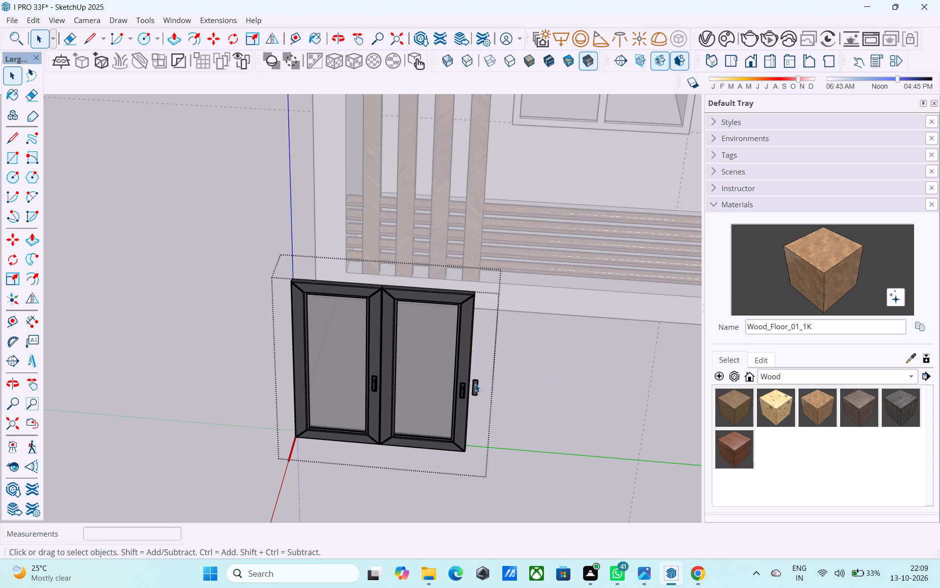
click(475, 384)
key(Delete)
click(547, 381)
Move the two-panel window by its lower front corner about 15' 1 3/8" onto the lower corner of the wall opening nearest the slatted screen.
middle_drag(441, 375, 462, 367)
click(388, 370)
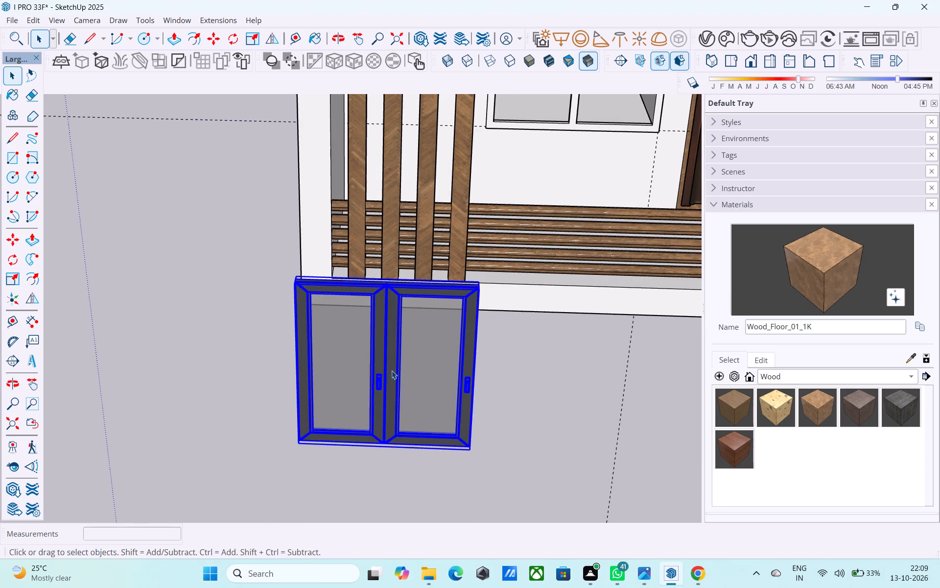
scroll(395, 375, down, 4)
middle_drag(398, 380, 433, 360)
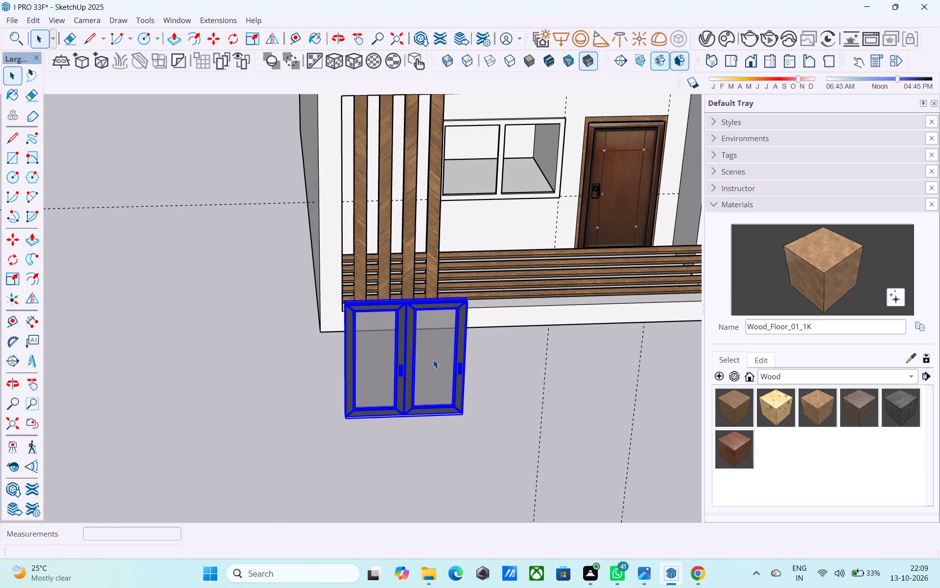
scroll(433, 360, down, 1)
middle_drag(432, 360, 410, 358)
scroll(370, 384, up, 7)
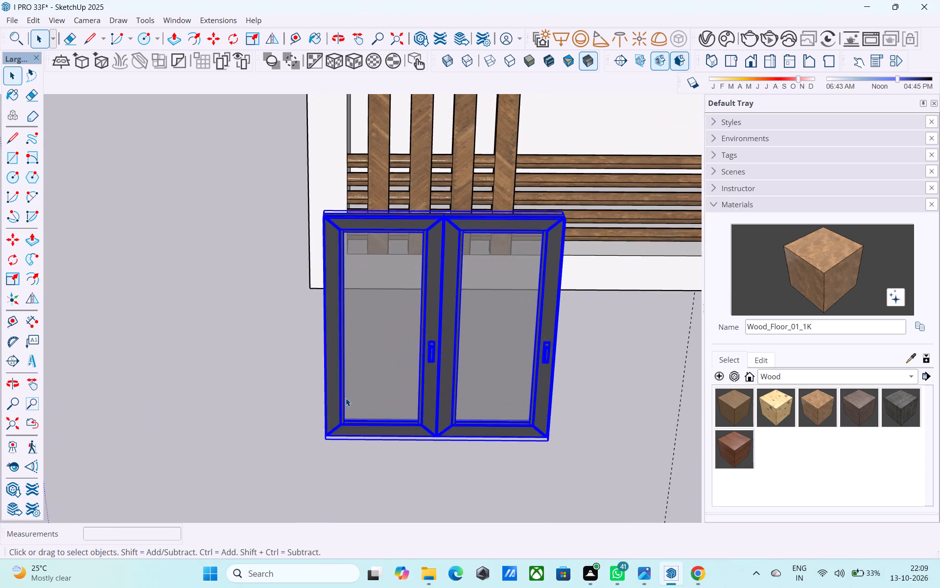
middle_drag(346, 399, 541, 380)
key(m)
scroll(403, 421, up, 9)
scroll(308, 467, up, 5)
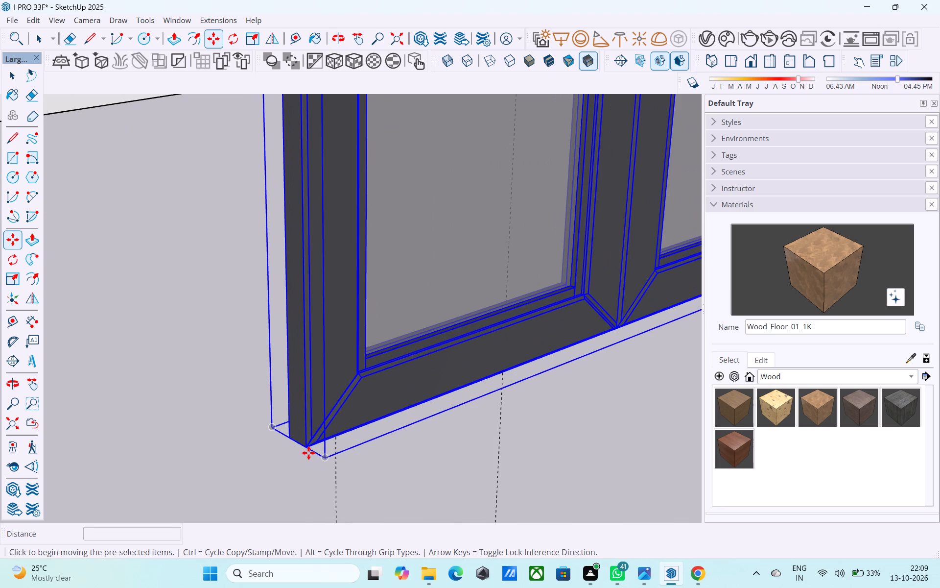
middle_drag(309, 450, 443, 416)
scroll(342, 442, up, 5)
click(334, 461)
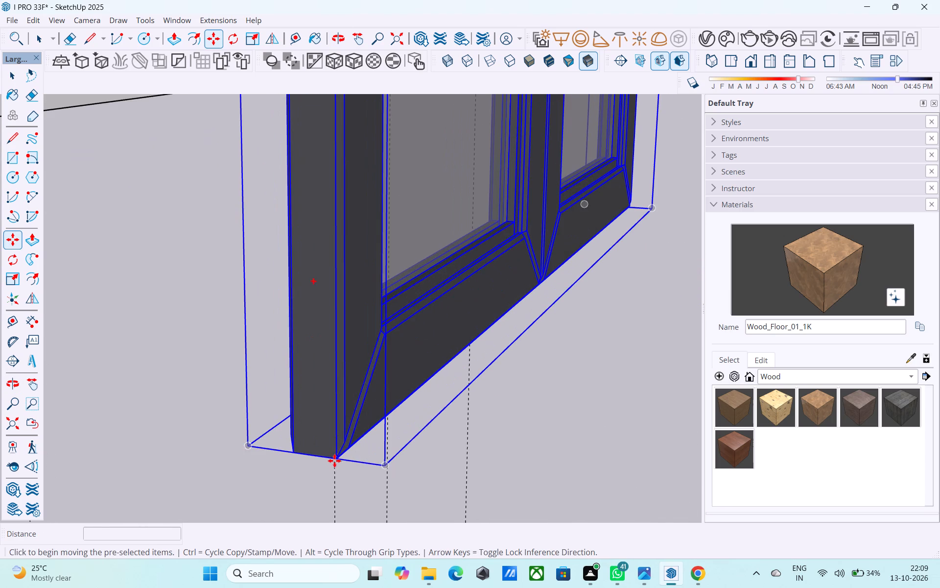
scroll(382, 374, down, 17)
middle_drag(427, 360, 339, 486)
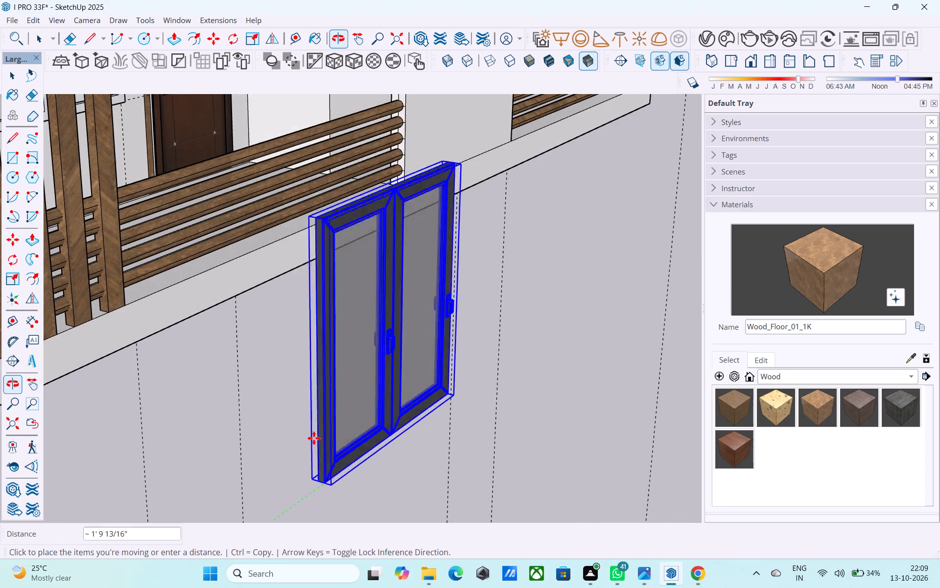
shift+middle_drag(265, 201, 214, 467)
middle_drag(343, 245, 178, 363)
scroll(231, 362, up, 3)
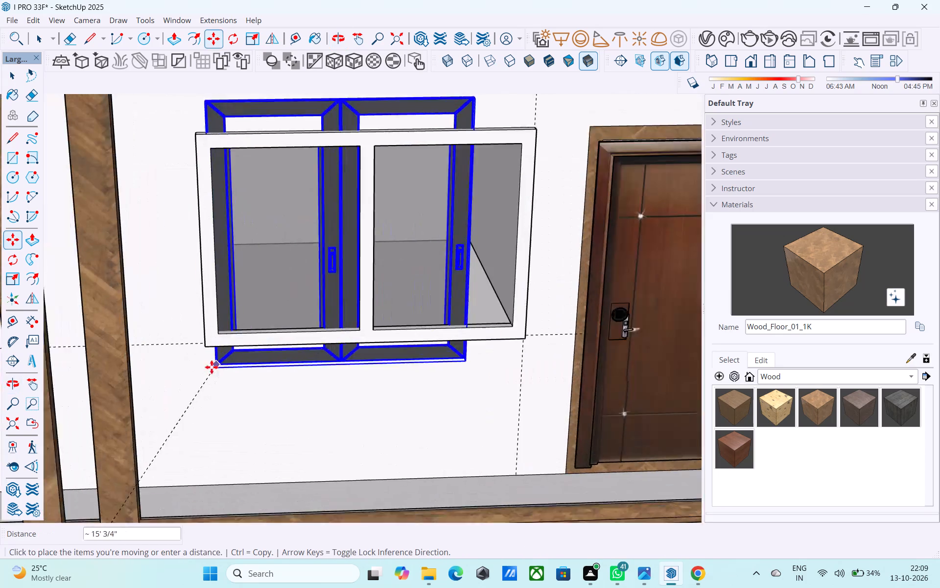
scroll(211, 367, up, 8)
click(219, 297)
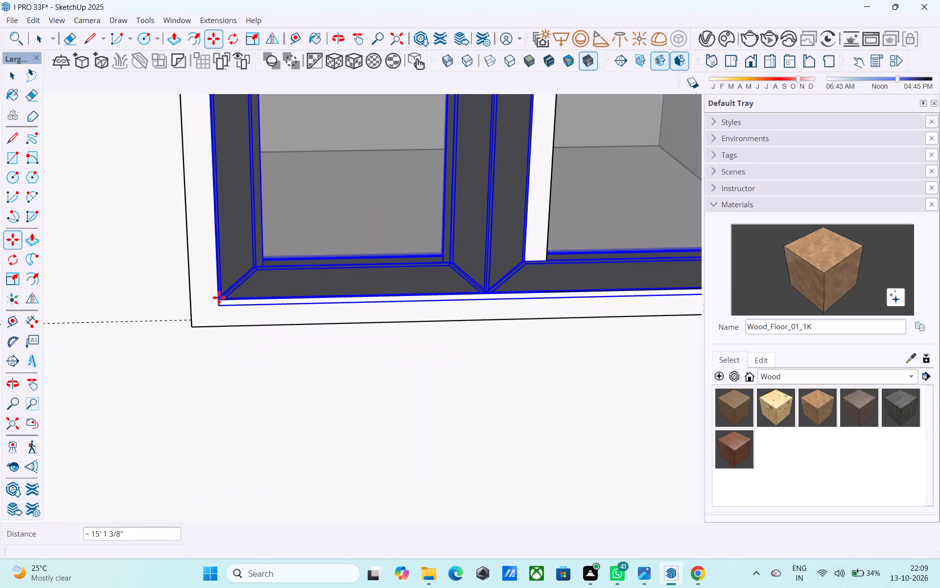
Open the storey's window surround for editing and Push/Pull its raised front face back flush with the wall.
middle_drag(234, 294, 273, 278)
scroll(265, 280, up, 8)
key(space)
middle_drag(222, 294, 420, 287)
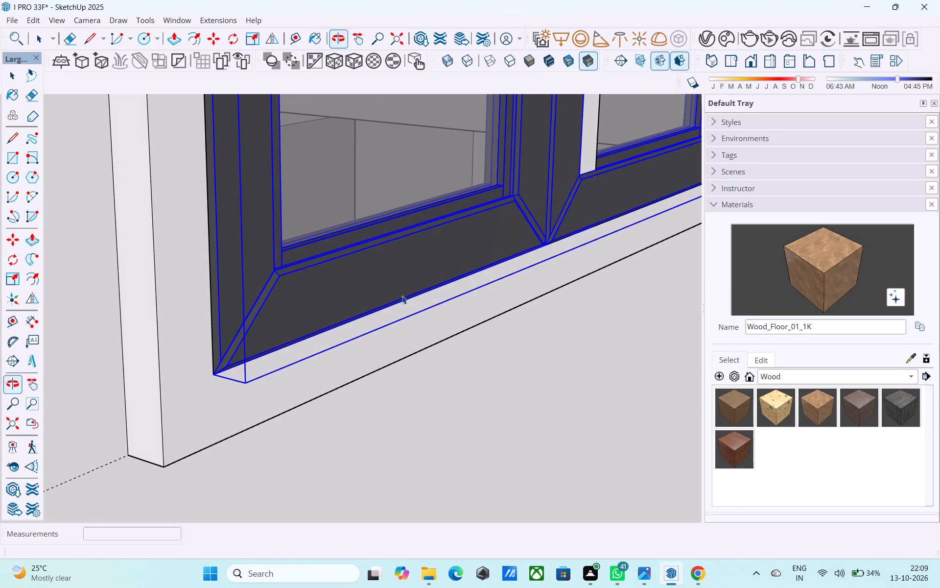
click(164, 341)
triple_click(172, 343)
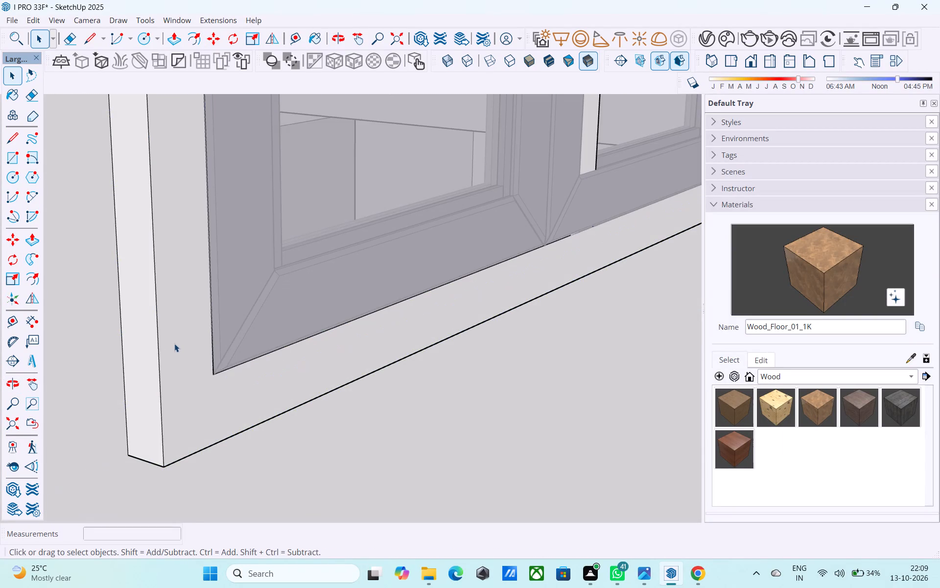
click(168, 370)
key(p)
click(173, 362)
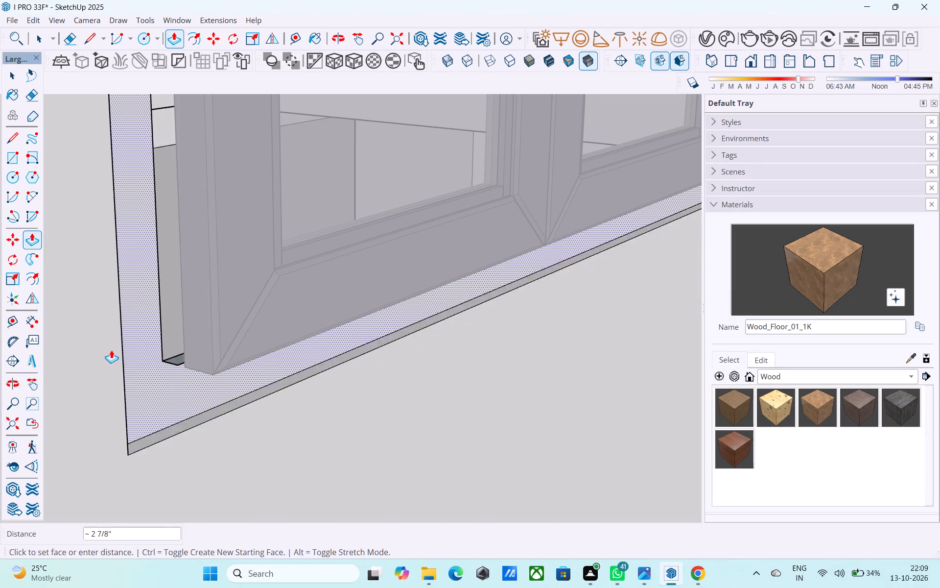
click(105, 351)
key(space)
middle_click(159, 350)
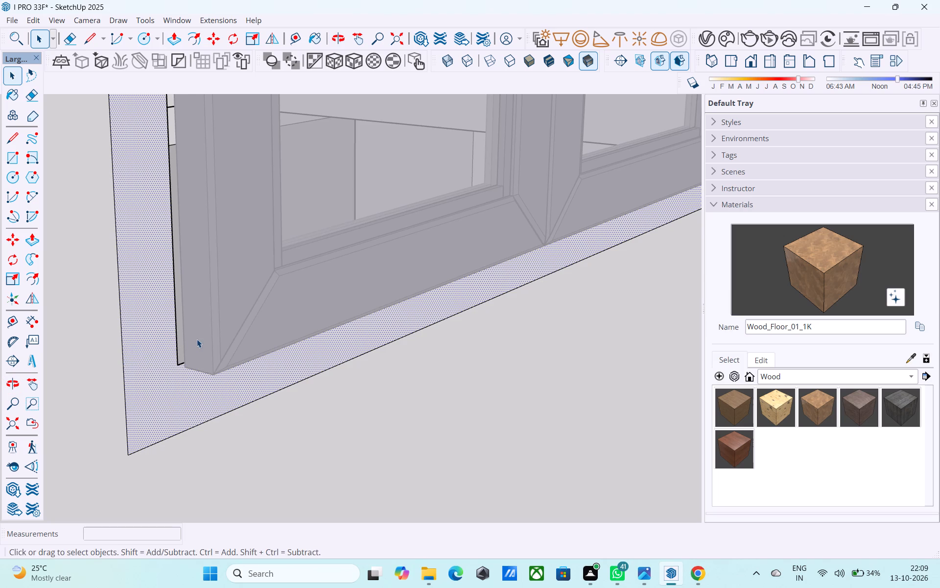
scroll(205, 335, down, 5)
click(631, 366)
middle_drag(456, 365, 386, 354)
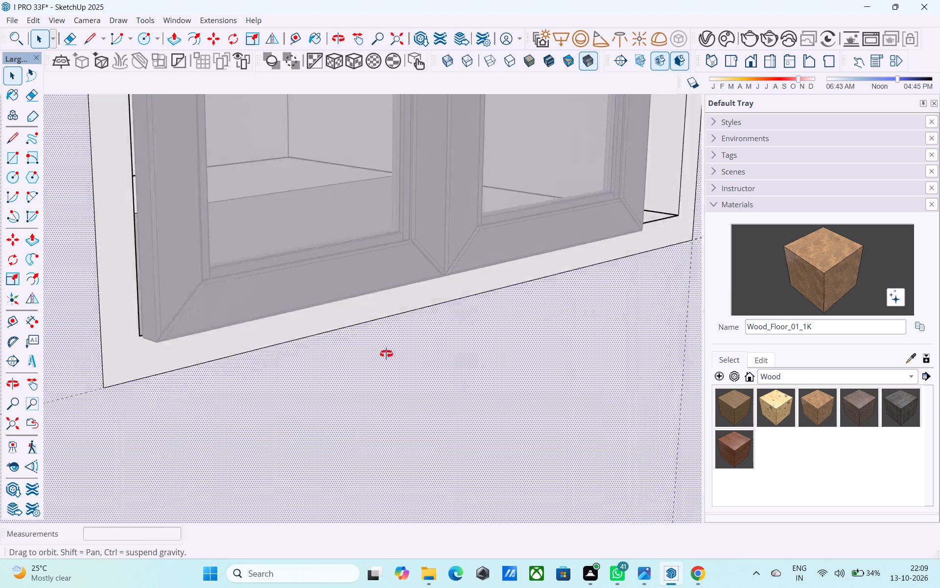
middle_drag(386, 354, 386, 353)
middle_drag(384, 352, 674, 332)
shift+middle_drag(355, 337, 475, 342)
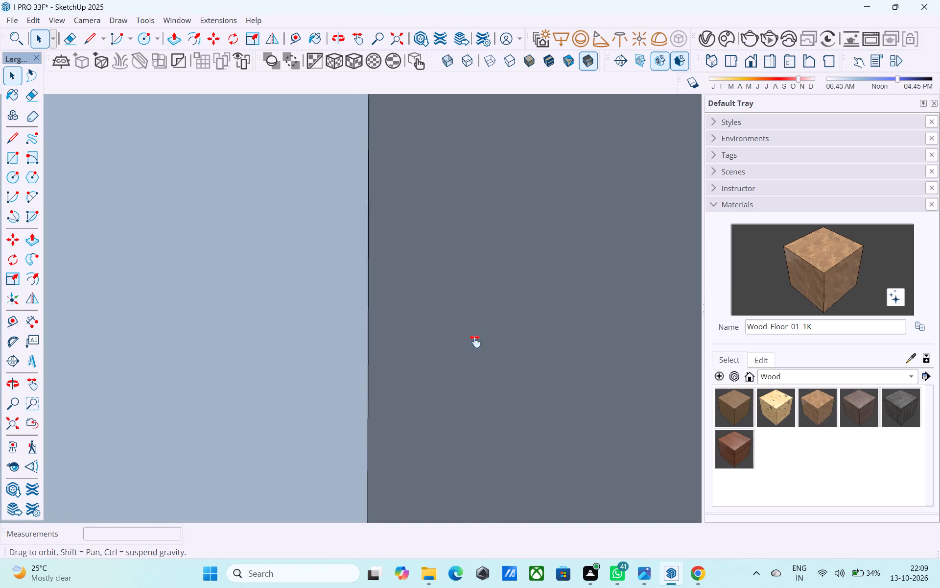
shift+middle_drag(475, 342, 0, 350)
shift+middle_drag(225, 303, 33, 322)
scroll(288, 273, down, 5)
shift+middle_drag(379, 280, 103, 316)
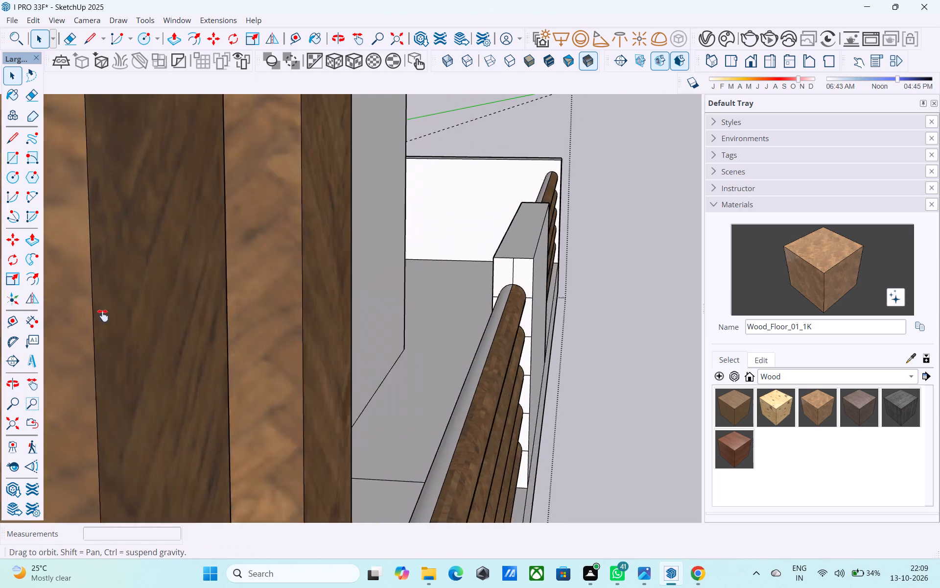
shift+middle_drag(103, 316, 0, 357)
shift+middle_drag(86, 330, 13, 356)
middle_drag(343, 324, 138, 330)
shift+middle_drag(165, 307, 238, 473)
key(space)
text(`)
key(Escape)
key(Escape)
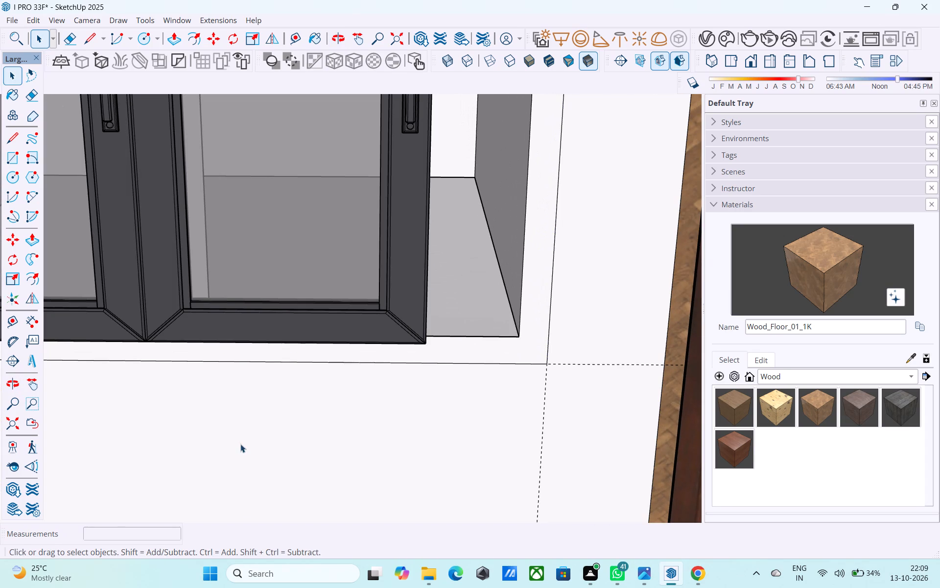
Scale the window's height down by a blue-axis factor of about 0.69 so its top fits the wall opening.
middle_drag(232, 330, 257, 341)
scroll(257, 341, down, 7)
shift+middle_drag(259, 355, 305, 409)
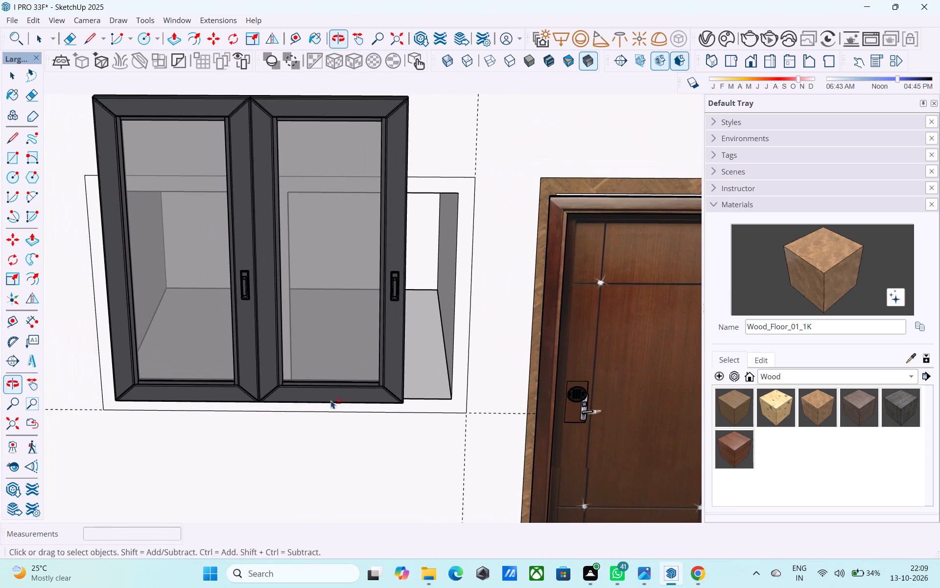
shift+middle_click(337, 399)
click(269, 330)
key(s)
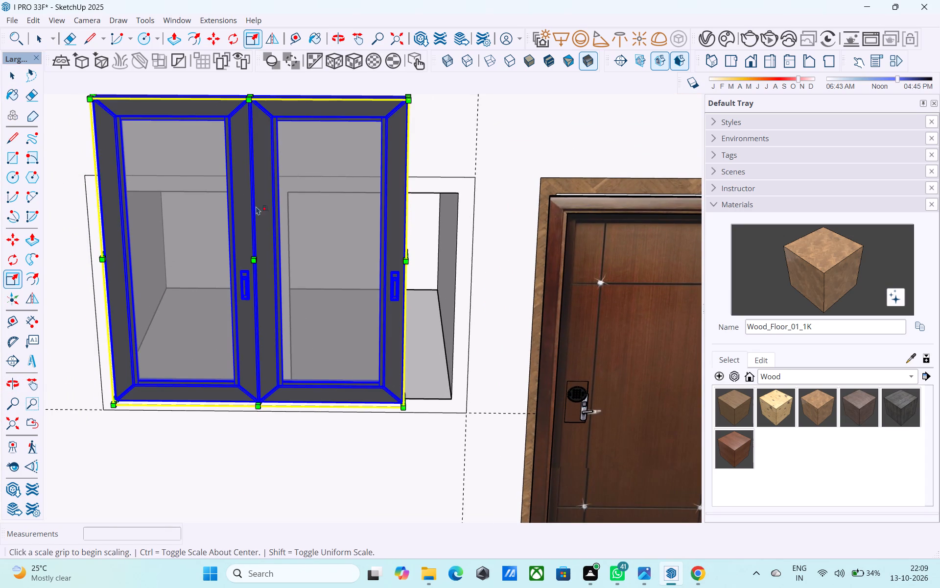
middle_drag(256, 206, 255, 232)
middle_drag(263, 141, 261, 113)
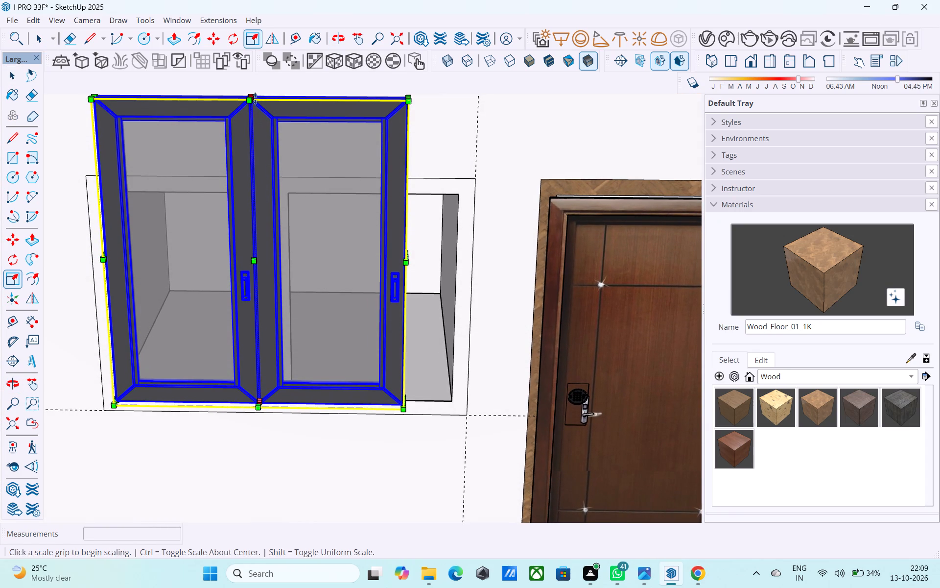
click(254, 98)
key(ctrl+z)
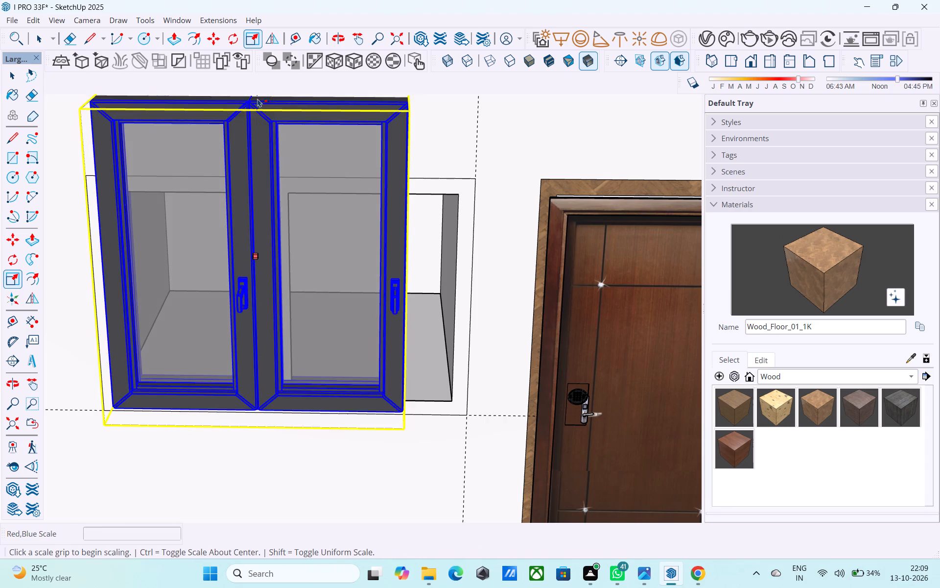
middle_drag(259, 104, 243, 118)
scroll(245, 110, up, 1)
drag(257, 97, 268, 205)
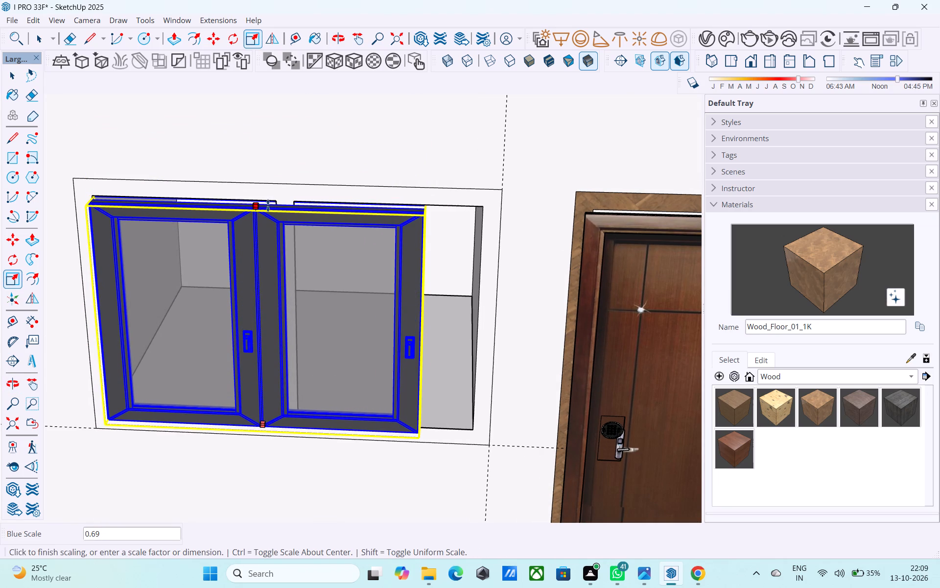
drag(268, 205, 268, 203)
Scale the window's width outward from both side edges so the two panels span the wall opening.
middle_drag(434, 311, 422, 306)
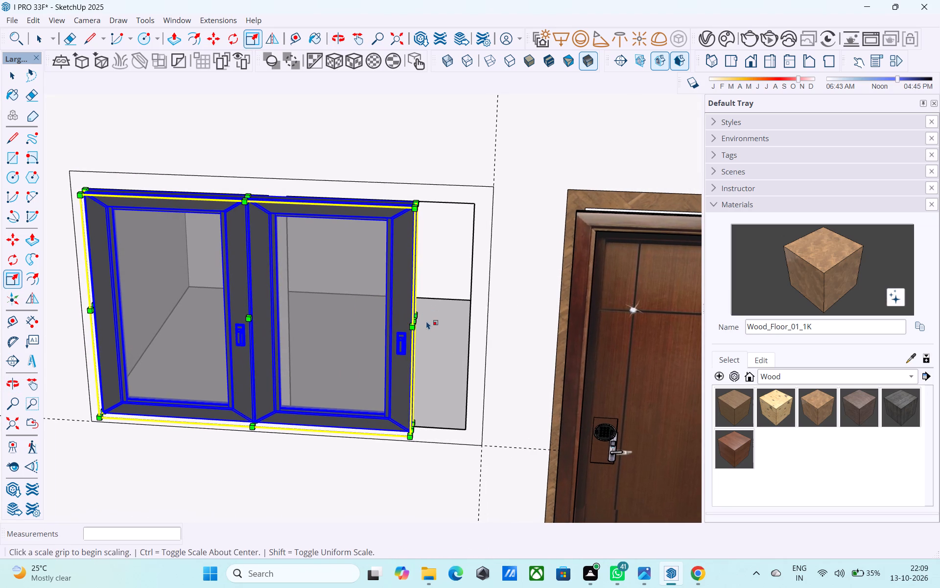
drag(418, 321, 473, 311)
middle_drag(254, 305, 366, 258)
shift+middle_drag(242, 296, 329, 266)
scroll(245, 308, up, 4)
middle_drag(154, 318, 151, 312)
scroll(150, 312, up, 4)
middle_drag(150, 312, 184, 325)
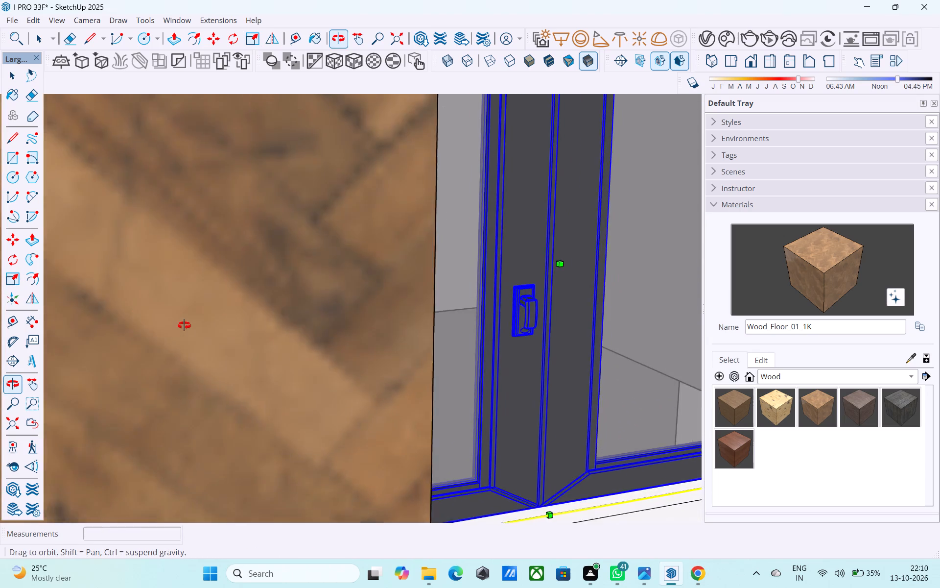
middle_drag(184, 325, 164, 325)
scroll(148, 329, up, 3)
middle_drag(140, 331, 190, 340)
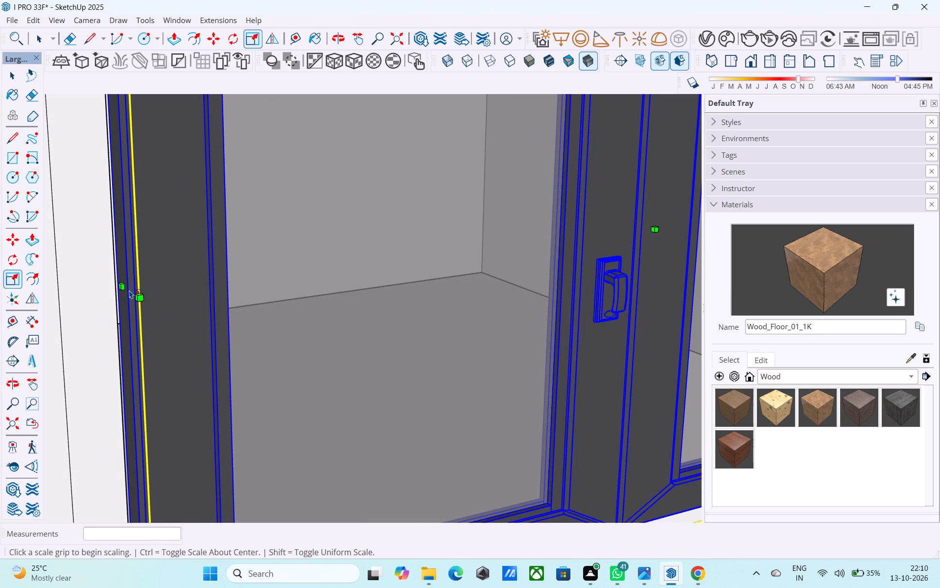
drag(124, 288, 109, 291)
middle_drag(228, 306, 114, 306)
scroll(102, 307, down, 7)
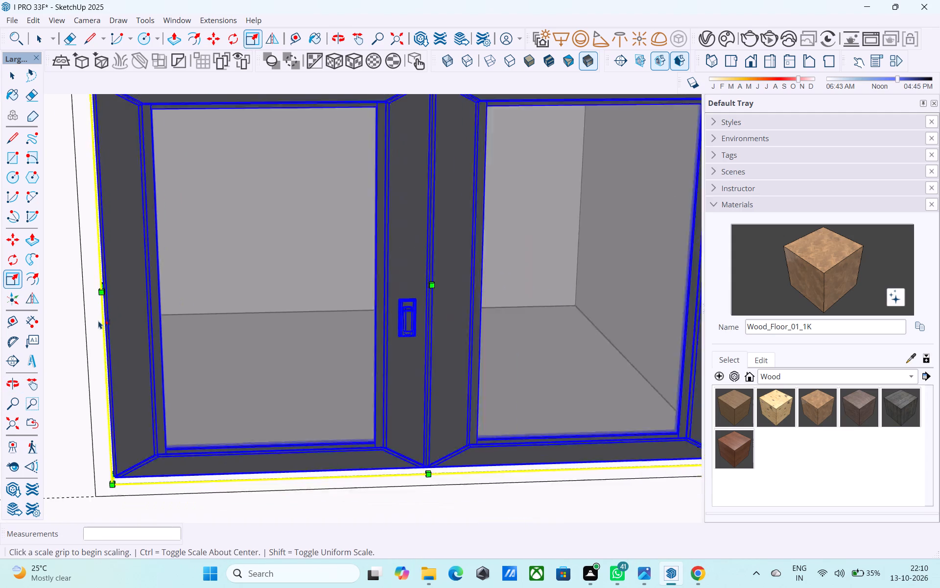
scroll(98, 320, down, 7)
scroll(109, 318, up, 1)
scroll(110, 318, down, 17)
key(space)
click(254, 126)
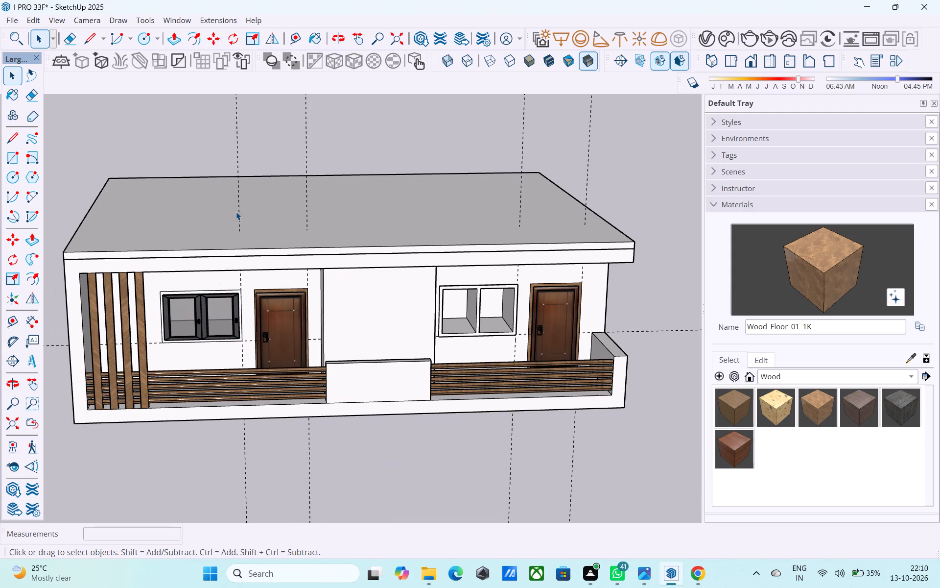
Scale the window's height by a blue-axis factor of 1.07, raising its top to the upper line of the surround.
middle_drag(191, 318, 192, 252)
scroll(198, 282, up, 11)
shift+middle_drag(224, 302, 280, 322)
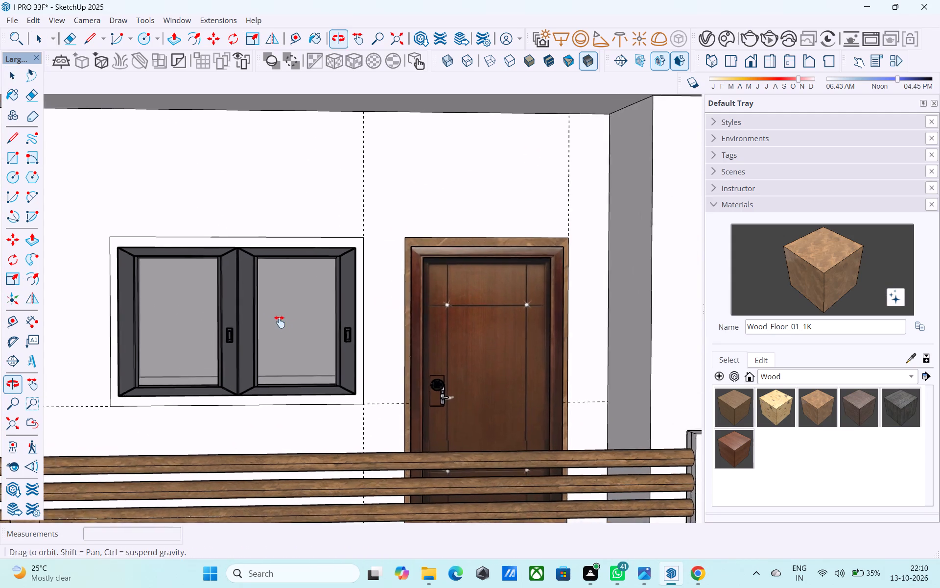
shift+middle_drag(280, 322, 329, 356)
scroll(313, 333, up, 5)
middle_drag(283, 294, 276, 348)
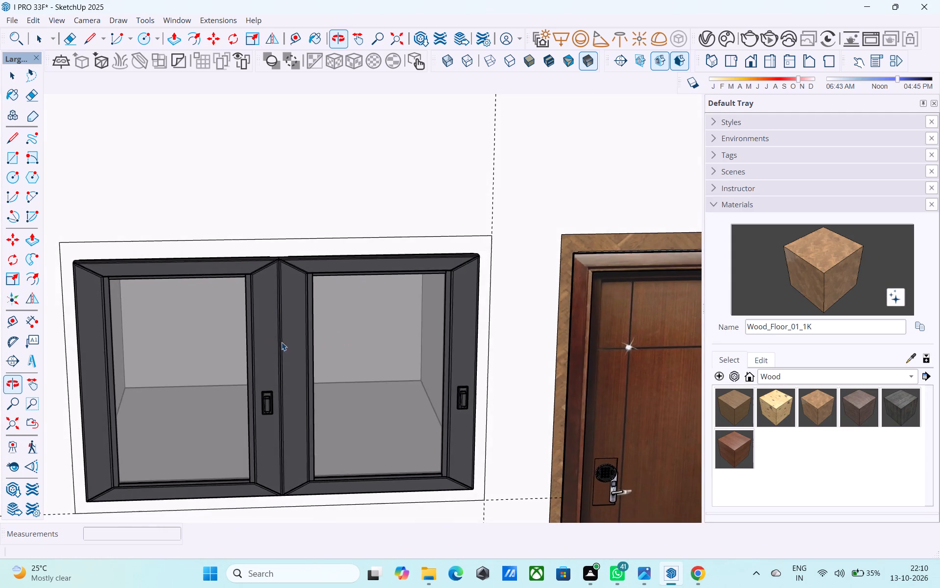
scroll(289, 266, up, 7)
click(282, 266)
key(s)
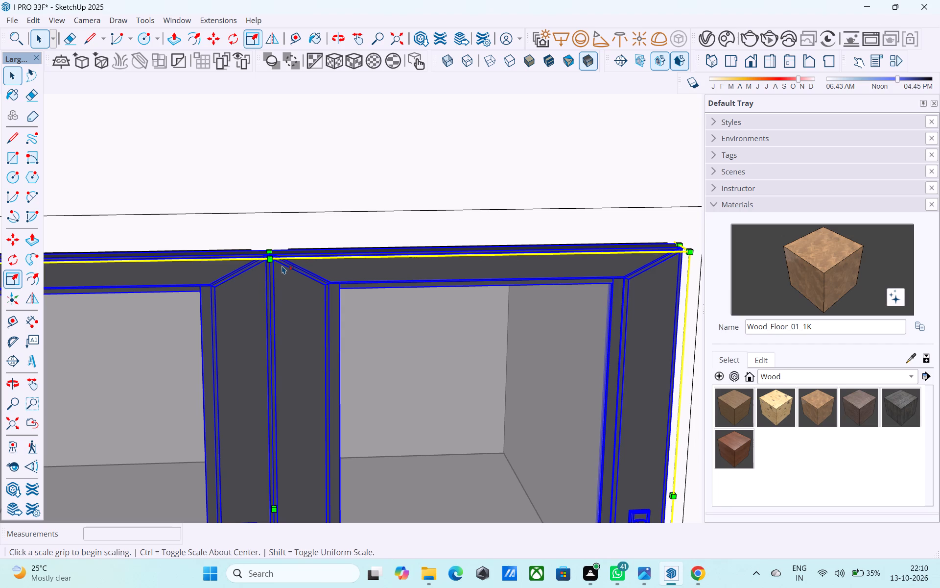
drag(271, 250, 268, 216)
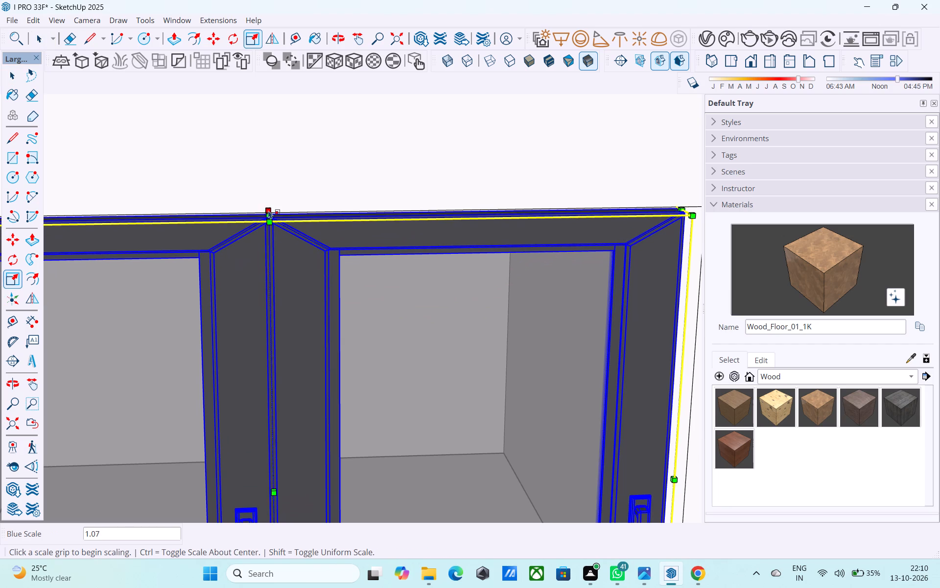
Scale the window's width outward from both side edges to meet the outer side lines of the surround.
scroll(268, 210, down, 6)
middle_drag(413, 309, 240, 289)
scroll(555, 383, up, 4)
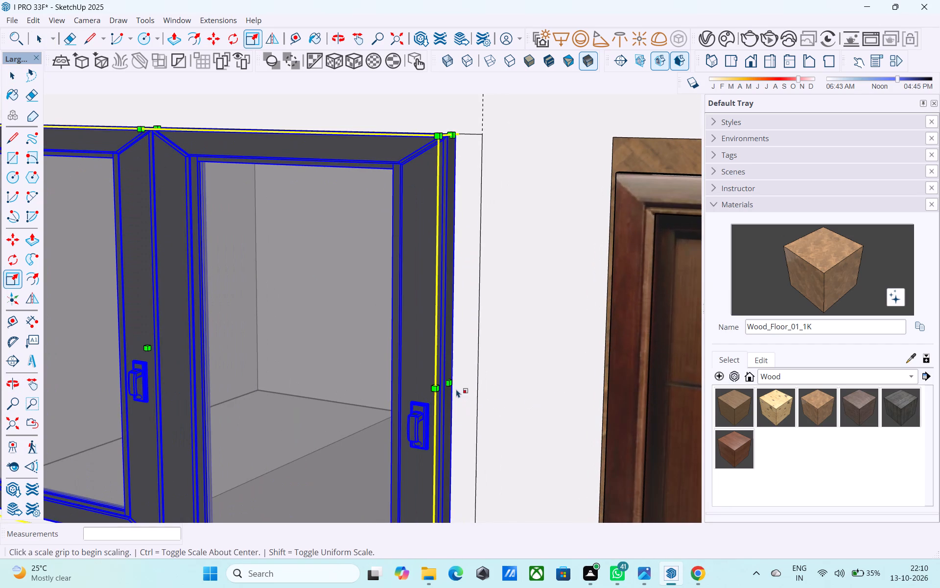
drag(451, 383, 473, 377)
scroll(473, 377, down, 4)
middle_drag(477, 377, 570, 373)
scroll(587, 363, down, 4)
shift+middle_drag(303, 380, 458, 381)
middle_drag(359, 376, 367, 373)
scroll(365, 376, up, 7)
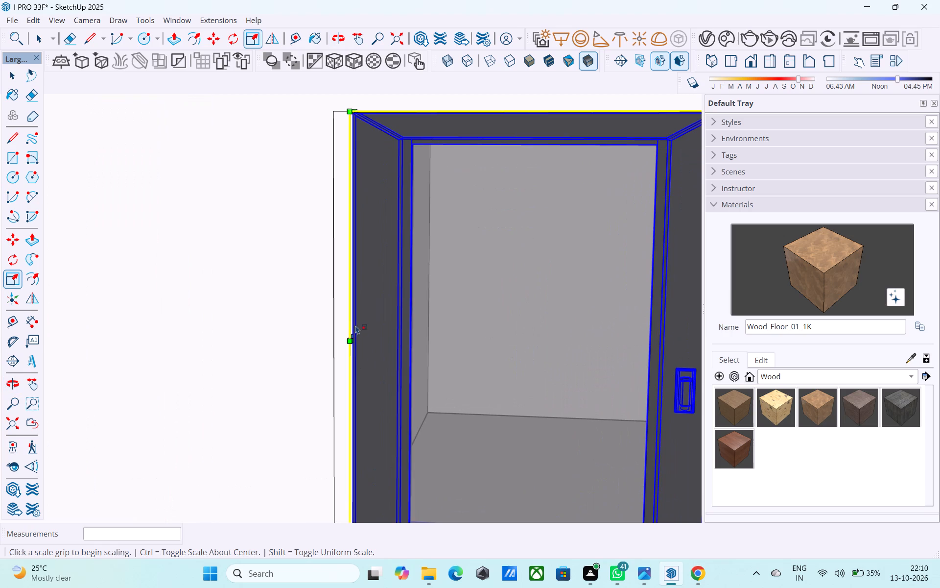
drag(351, 332, 335, 330)
scroll(333, 326, down, 3)
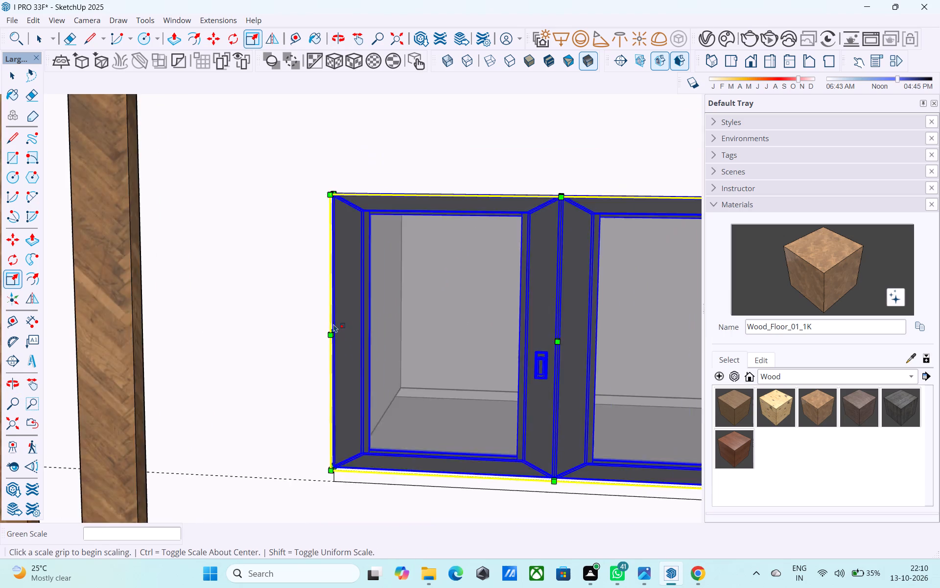
Scale the window's height downward so its bottom edge meets the lower line of the surround.
scroll(333, 324, down, 7)
middle_drag(494, 439, 478, 407)
scroll(473, 409, up, 12)
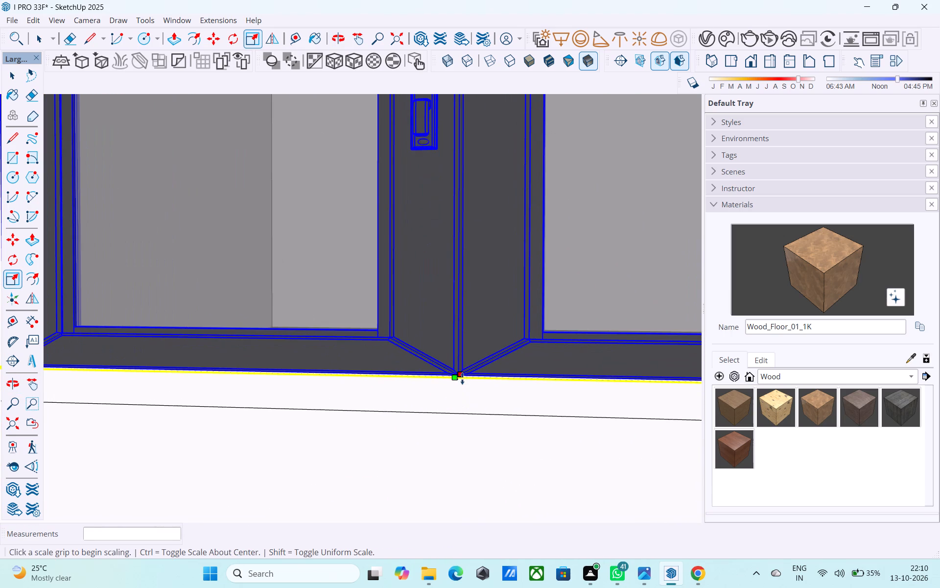
drag(462, 376, 466, 411)
scroll(429, 426, down, 3)
scroll(419, 435, up, 1)
middle_drag(417, 436, 402, 454)
scroll(414, 437, down, 11)
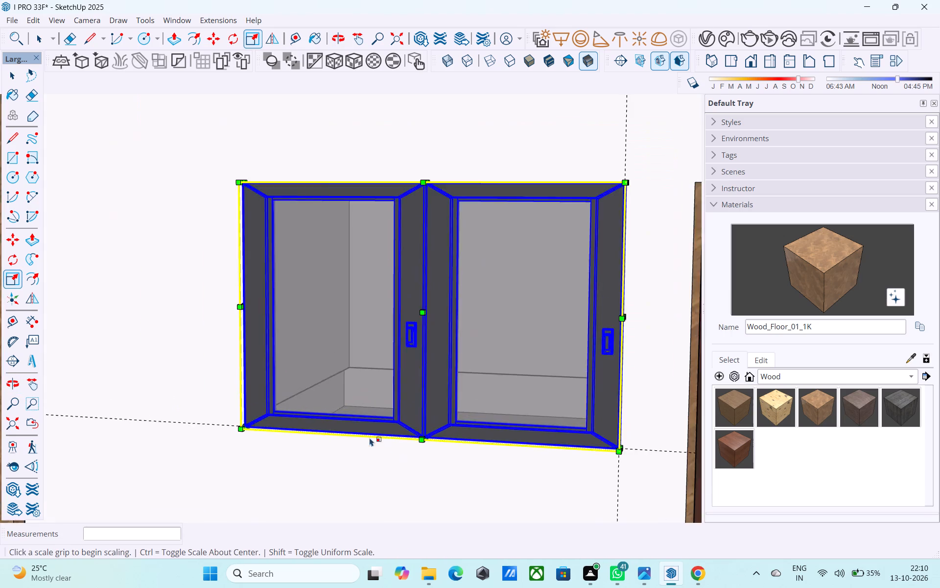
scroll(370, 438, down, 9)
Copy the fitted window about 21' along the facade into the second opening, using the matching door-frame corners as reference points.
key(space)
middle_drag(360, 450, 417, 447)
key(m)
scroll(379, 462, up, 6)
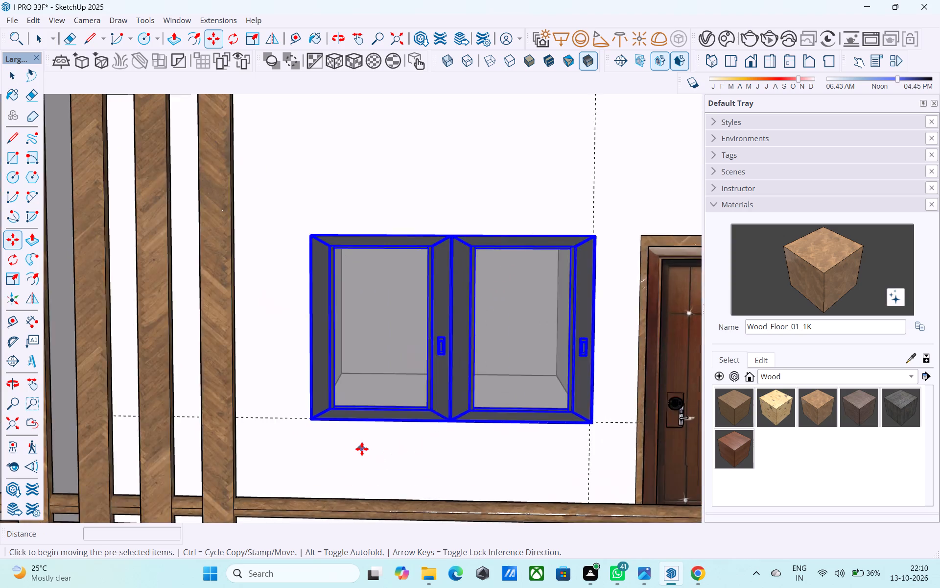
scroll(362, 449, up, 5)
scroll(290, 408, down, 7)
scroll(362, 436, down, 3)
middle_drag(461, 463, 410, 429)
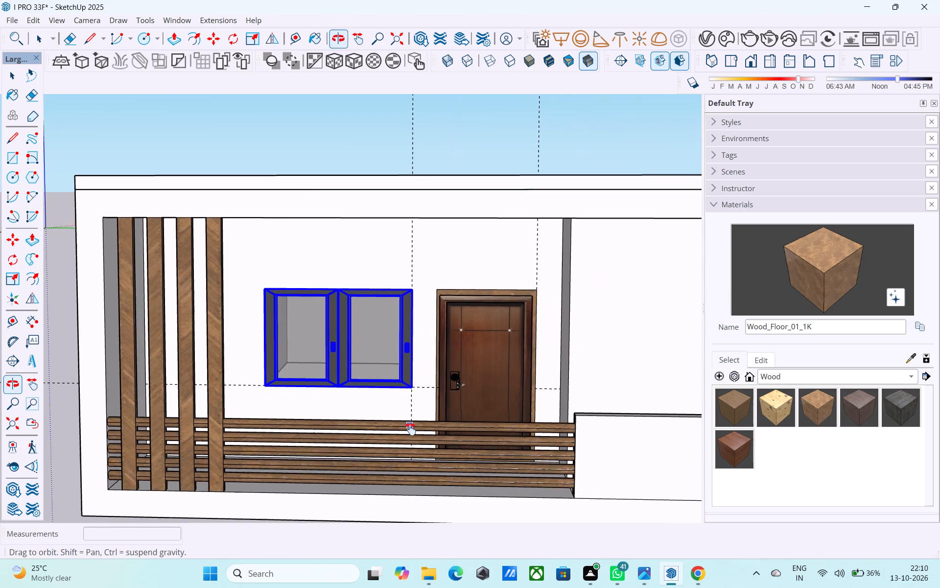
middle_drag(410, 429, 405, 438)
click(439, 293)
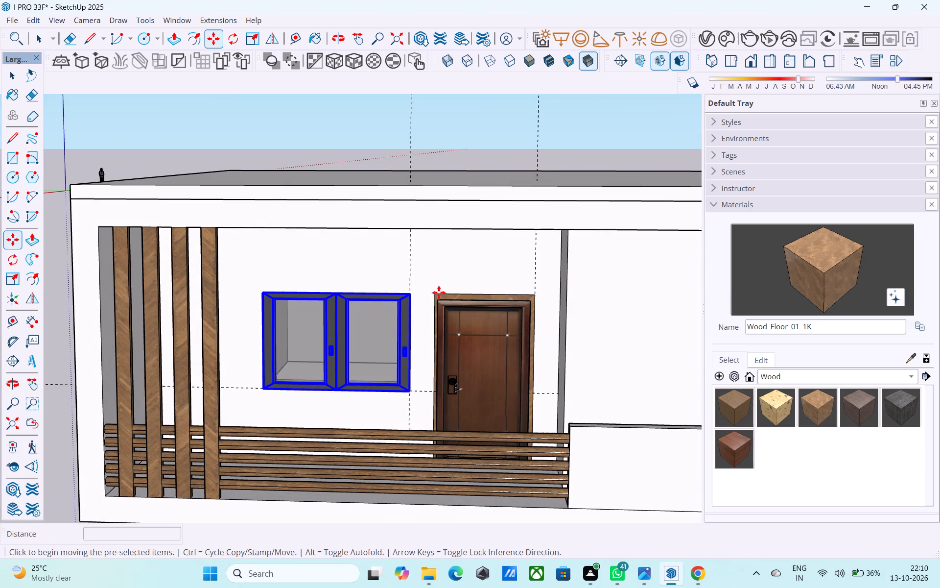
scroll(579, 296, down, 6)
shift+middle_drag(611, 319, 315, 331)
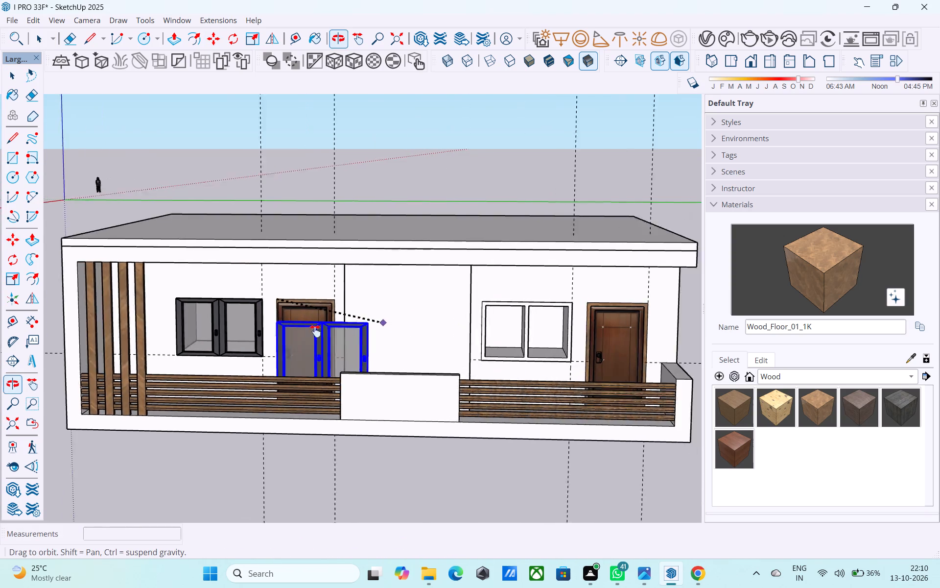
shift+middle_drag(315, 331, 281, 339)
scroll(356, 329, up, 3)
click(535, 312)
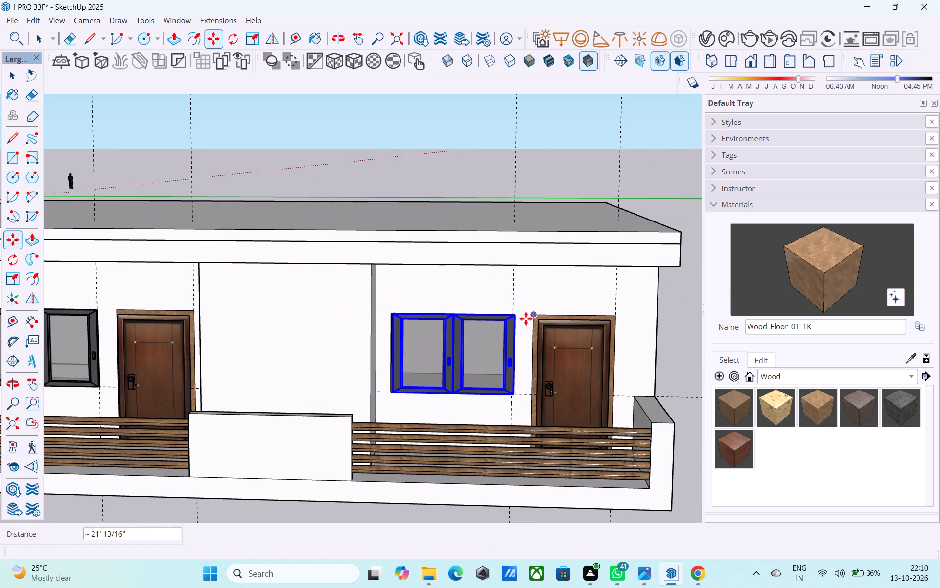
scroll(514, 325, down, 5)
key(space)
click(630, 301)
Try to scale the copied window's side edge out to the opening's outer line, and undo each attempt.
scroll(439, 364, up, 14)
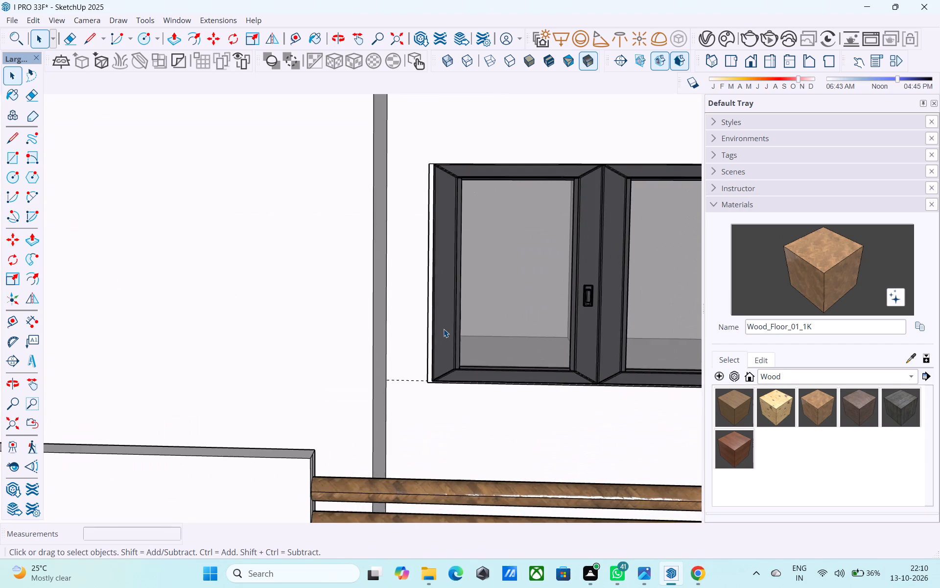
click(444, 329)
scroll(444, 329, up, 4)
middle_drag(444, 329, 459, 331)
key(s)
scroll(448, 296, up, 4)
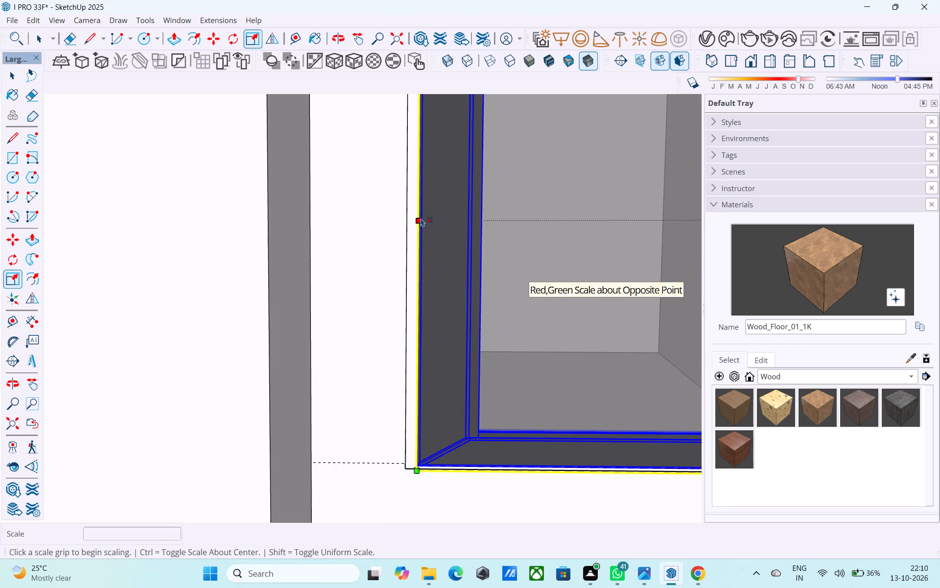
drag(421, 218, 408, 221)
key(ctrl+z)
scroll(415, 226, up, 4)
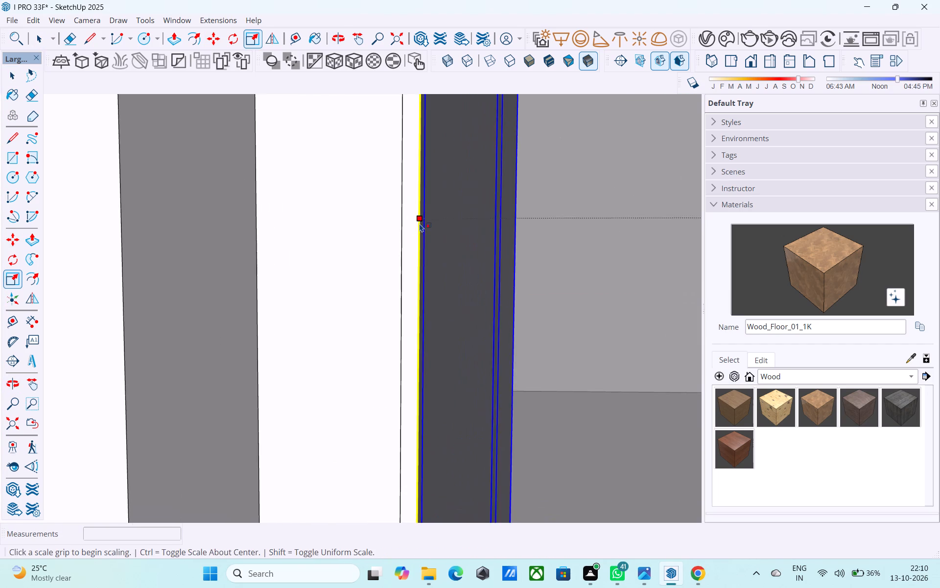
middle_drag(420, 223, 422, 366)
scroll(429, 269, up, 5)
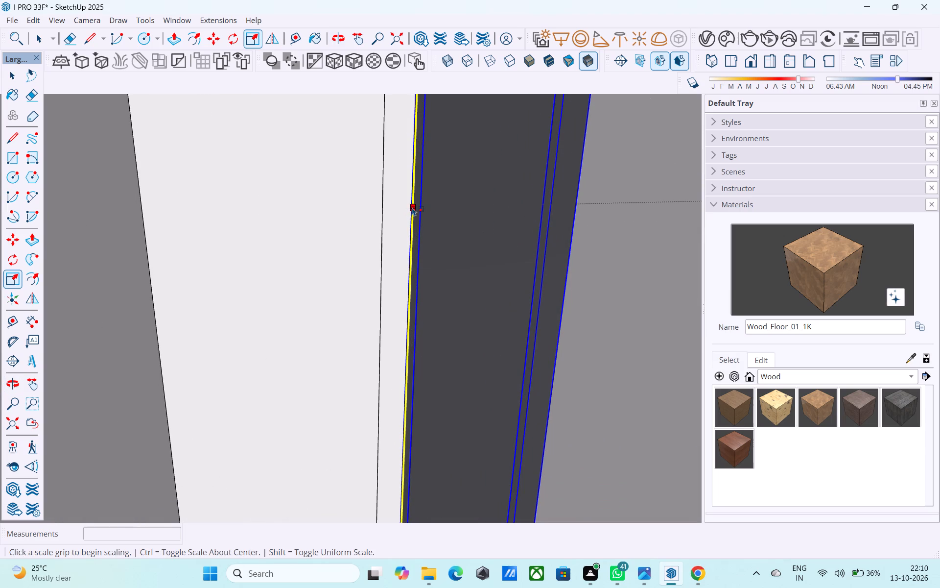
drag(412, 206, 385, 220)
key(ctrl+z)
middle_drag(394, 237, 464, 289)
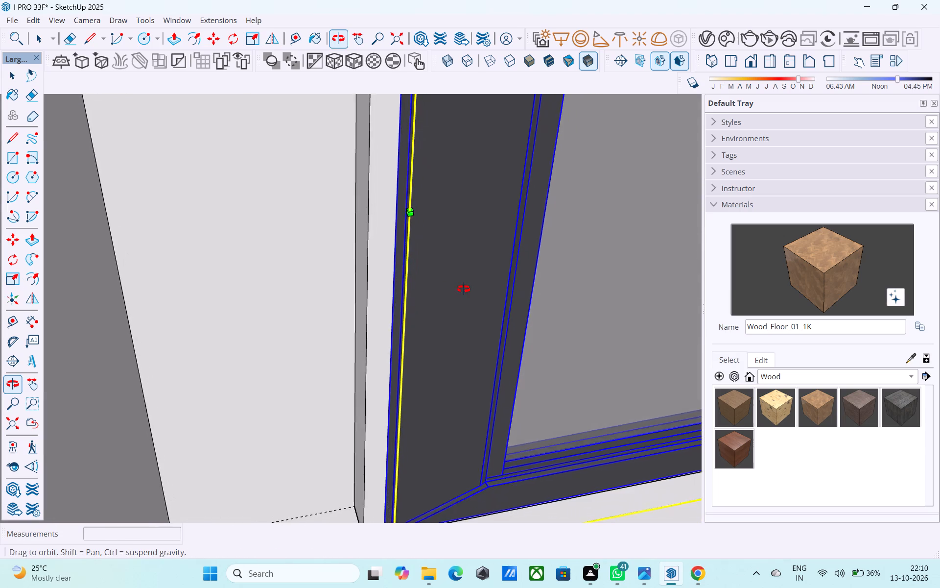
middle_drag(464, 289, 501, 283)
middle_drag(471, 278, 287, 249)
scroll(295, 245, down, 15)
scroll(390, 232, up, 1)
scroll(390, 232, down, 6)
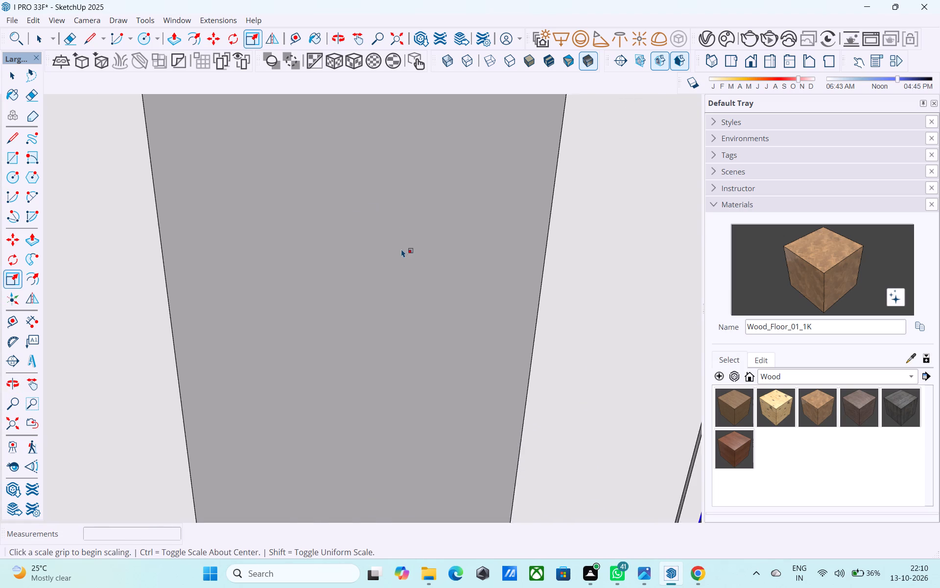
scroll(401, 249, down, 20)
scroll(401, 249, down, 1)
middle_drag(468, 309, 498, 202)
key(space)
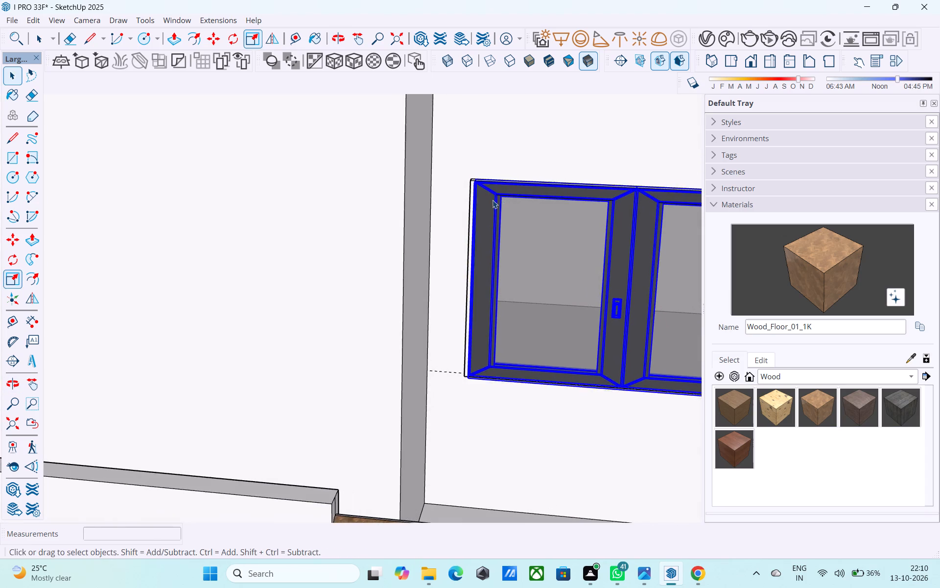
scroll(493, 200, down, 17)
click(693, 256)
Save the model and purge its unused items.
middle_drag(546, 250, 563, 229)
scroll(535, 234, up, 4)
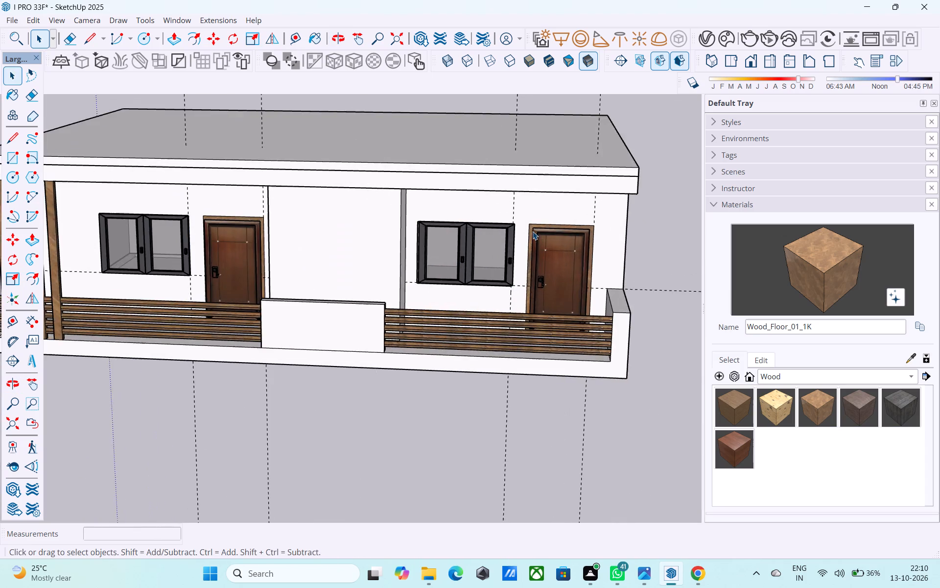
scroll(532, 231, down, 4)
middle_drag(532, 234, 564, 183)
key(ctrl+s)
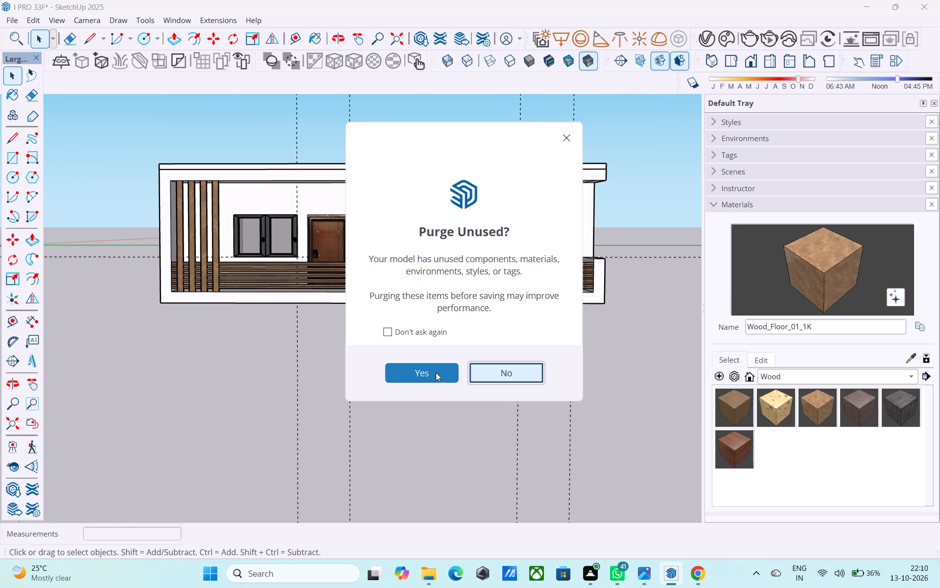
click(432, 374)
Open the copied window and its left panel for editing.
scroll(468, 271, up, 13)
double_click(494, 227)
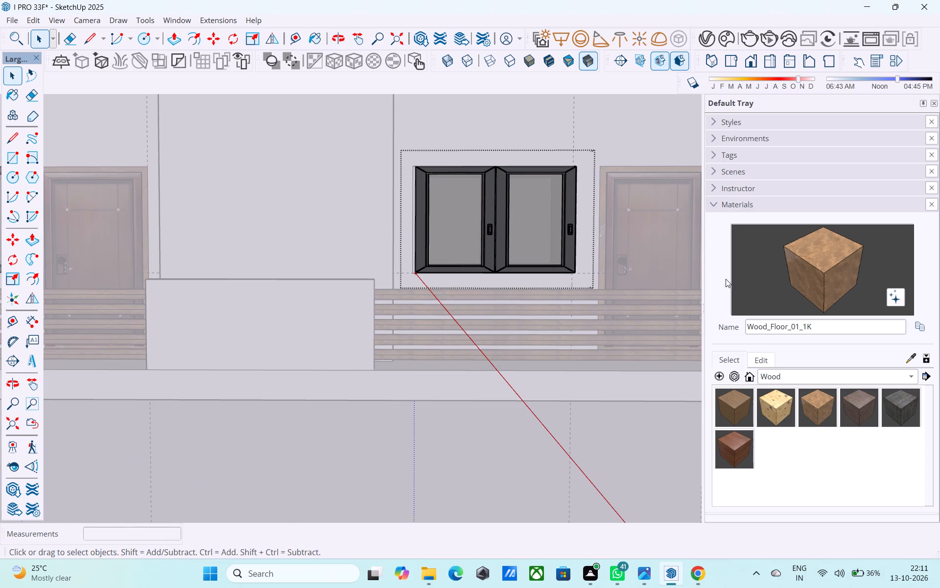
click(830, 258)
scroll(610, 253, up, 4)
click(437, 199)
click(451, 194)
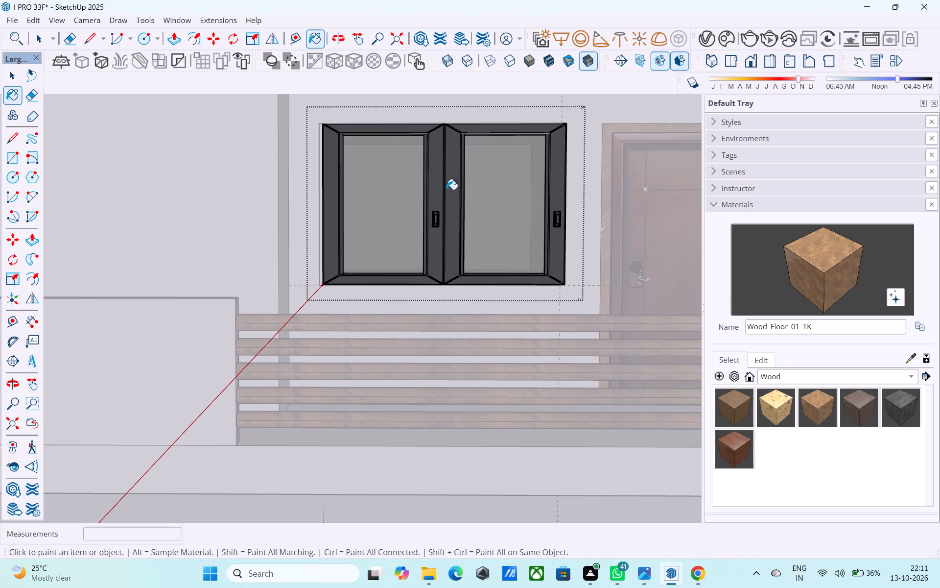
click(443, 185)
scroll(440, 184, up, 4)
key(space)
click(436, 184)
scroll(436, 184, up, 4)
double_click(436, 184)
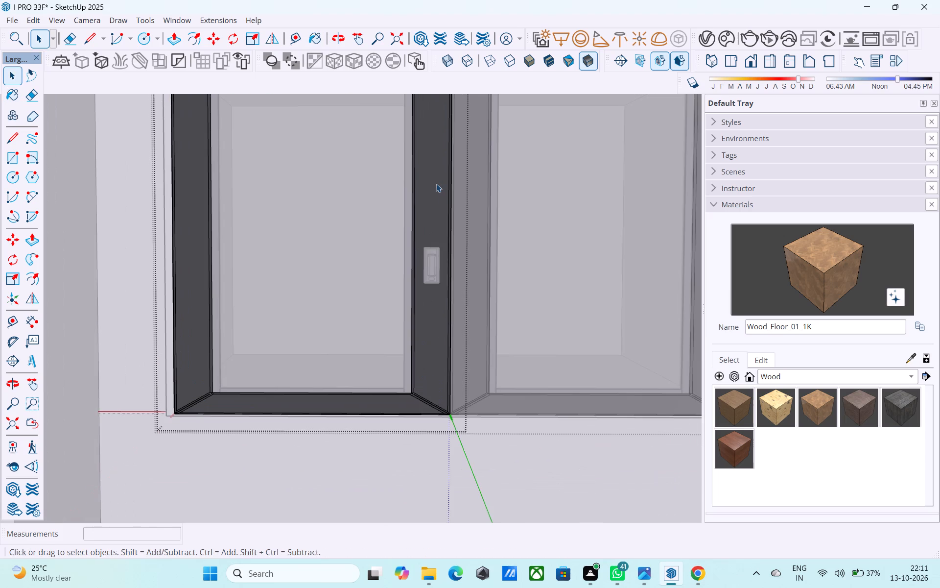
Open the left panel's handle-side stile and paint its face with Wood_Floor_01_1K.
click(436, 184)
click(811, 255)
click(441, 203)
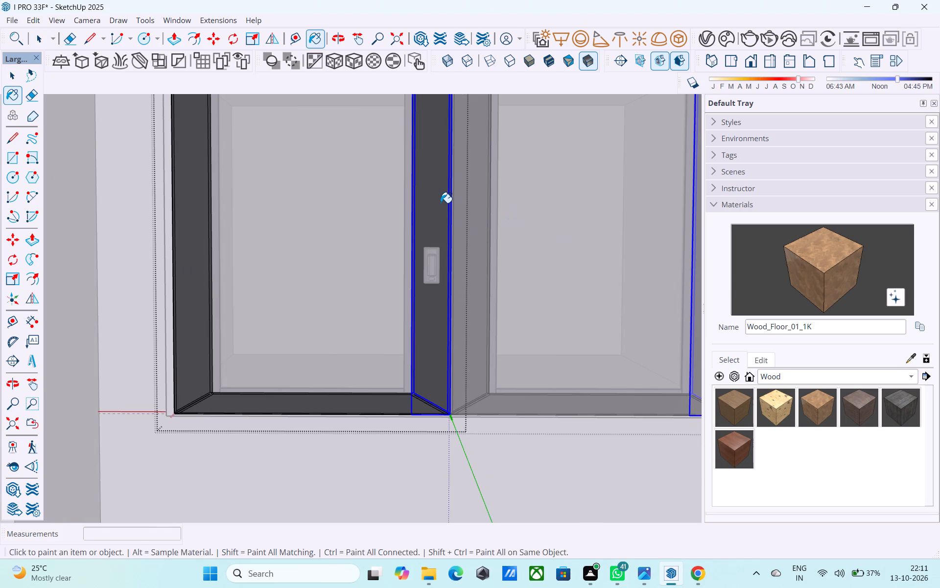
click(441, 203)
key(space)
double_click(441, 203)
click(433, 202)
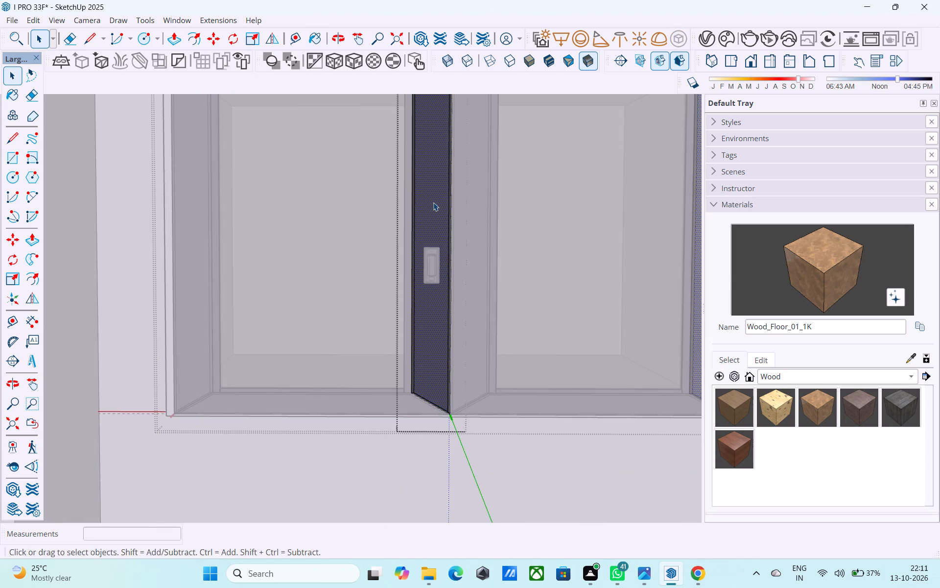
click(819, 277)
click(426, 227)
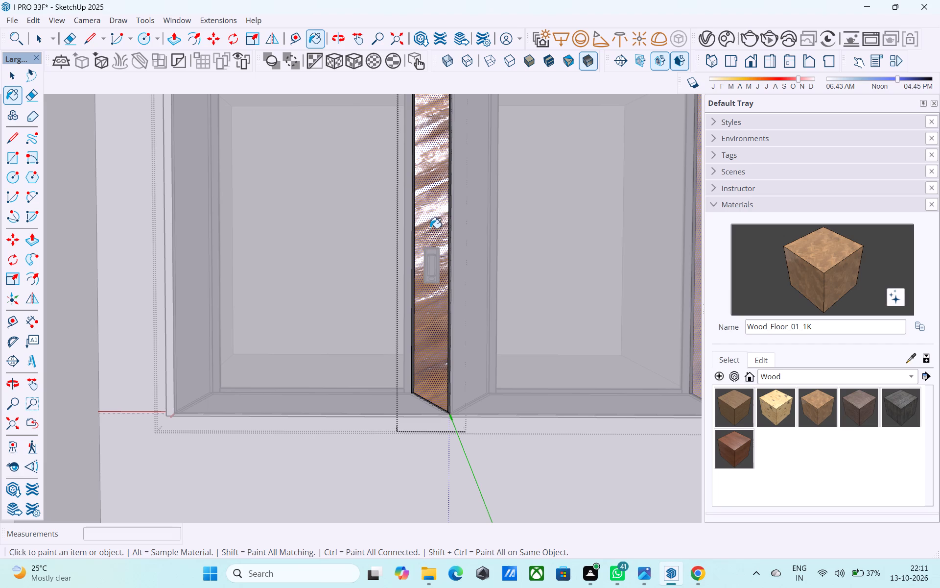
Open the left panel's stile opposite the handle and paint its face with Plywood_01_1K.
click(188, 318)
key(space)
click(189, 318)
click(190, 318)
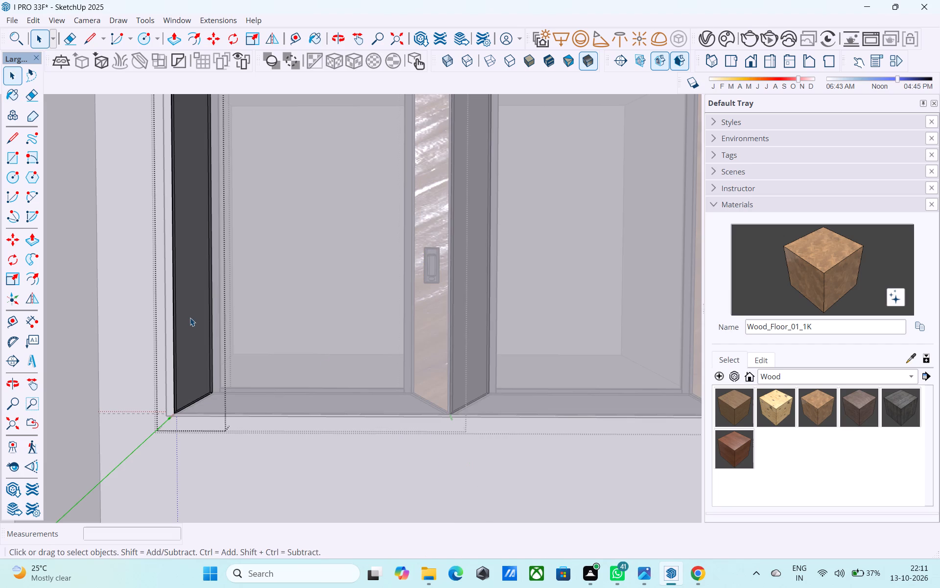
click(192, 311)
click(812, 263)
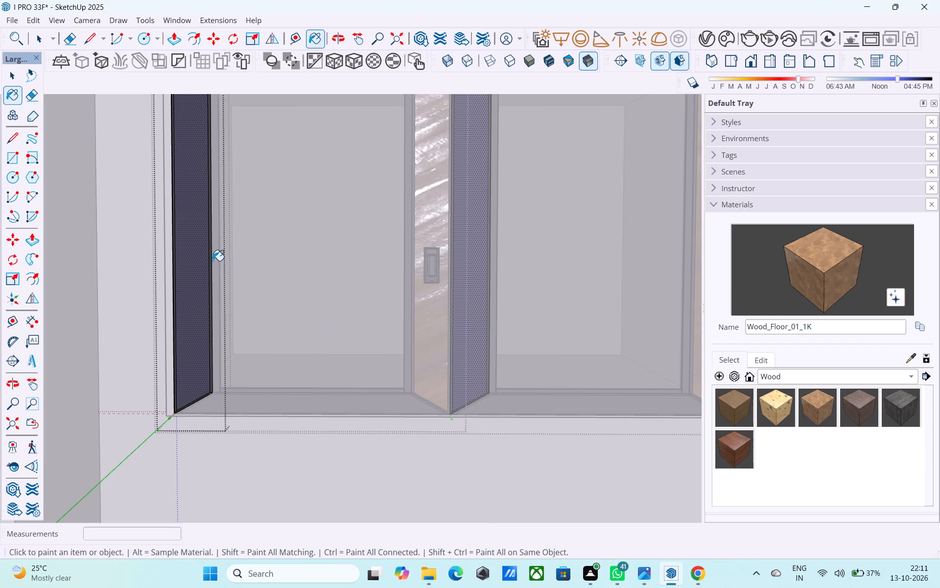
click(212, 261)
click(821, 393)
click(738, 413)
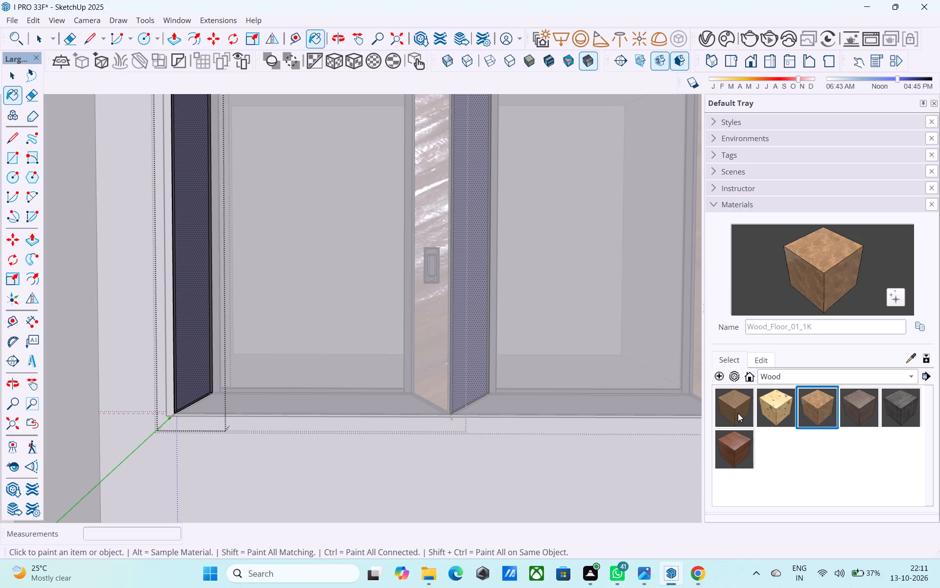
click(429, 240)
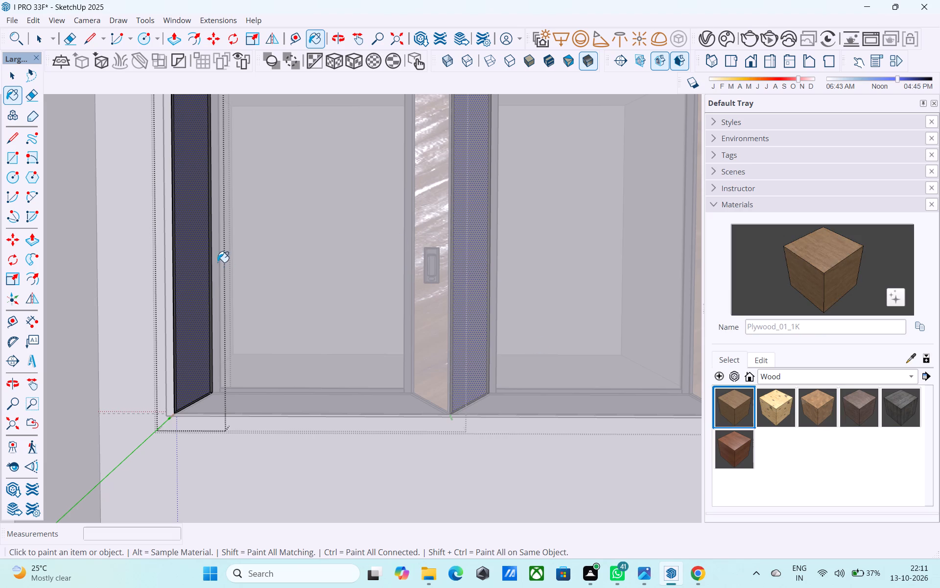
click(196, 252)
Reopen the left panel's handle-side stile, repaint its face with Plywood_01_1K, and return to the panel level.
key(space)
click(427, 238)
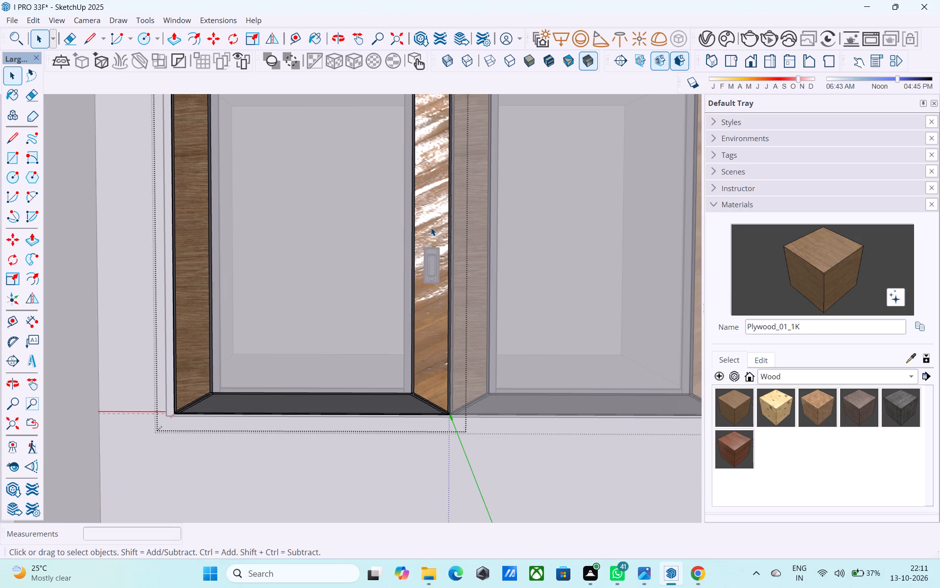
click(432, 217)
click(807, 253)
click(423, 209)
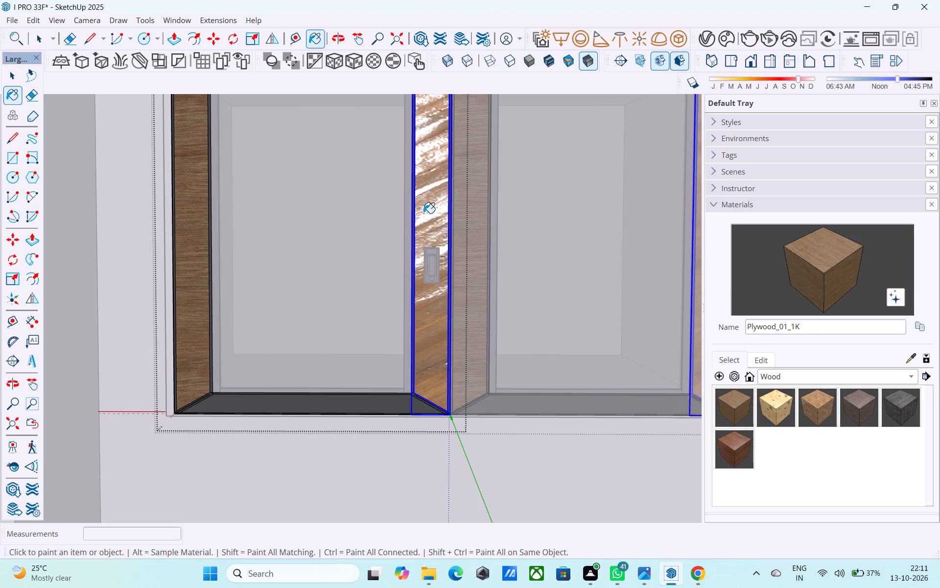
click(433, 211)
key(space)
click(433, 211)
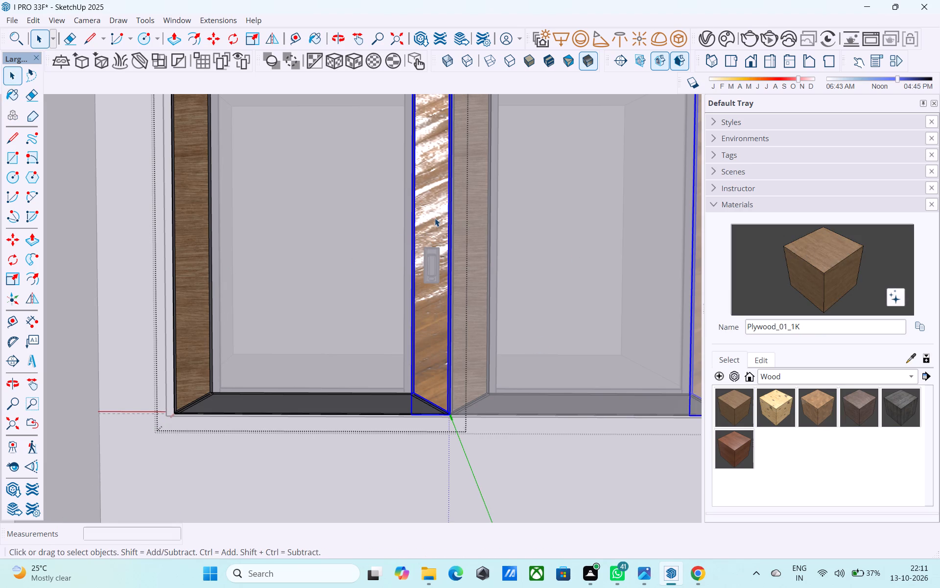
click(435, 218)
click(436, 218)
click(437, 217)
click(436, 198)
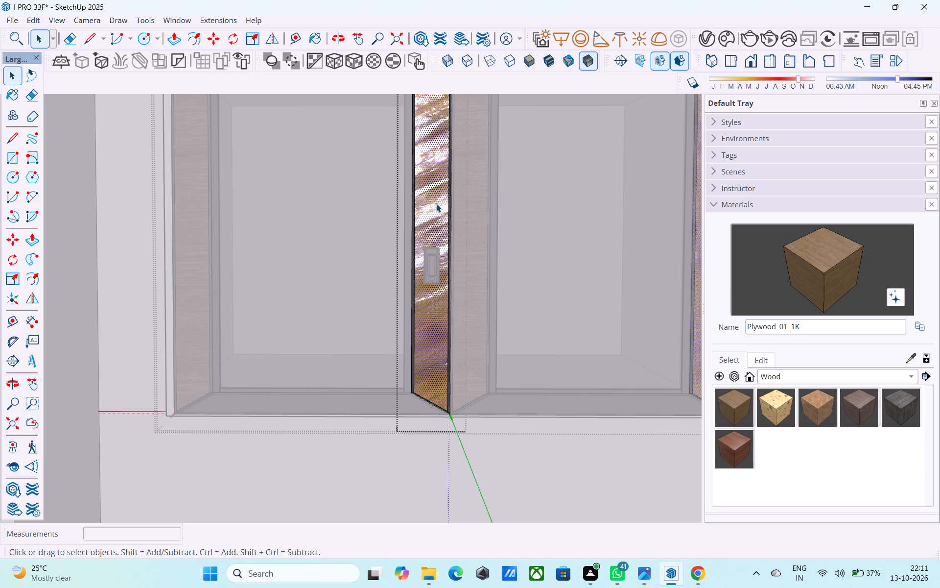
click(820, 275)
click(426, 217)
scroll(427, 216, down, 6)
key(space)
click(463, 243)
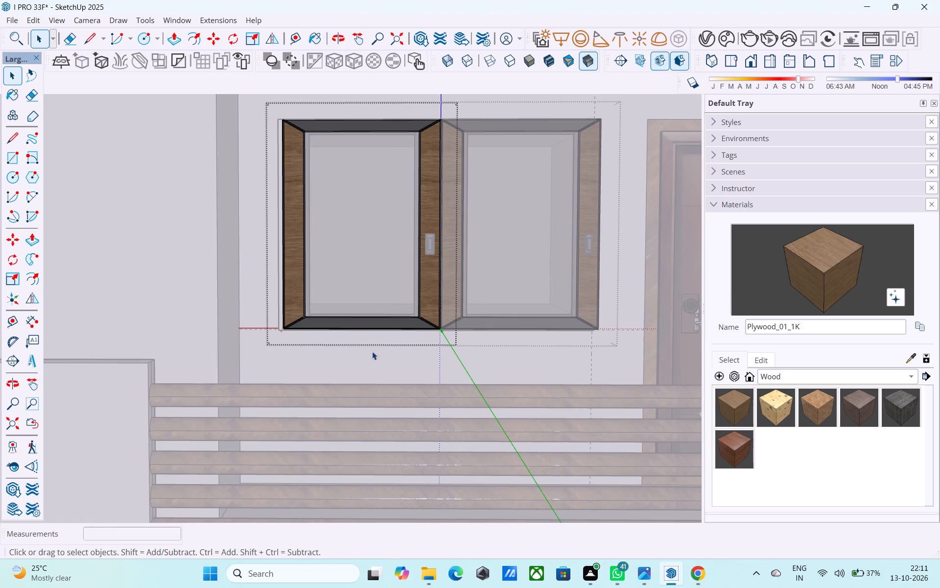
Open the left window panel's bottom rail and paint its face with Plywood_01_1K.
click(351, 323)
scroll(351, 323, up, 4)
double_click(351, 323)
click(351, 323)
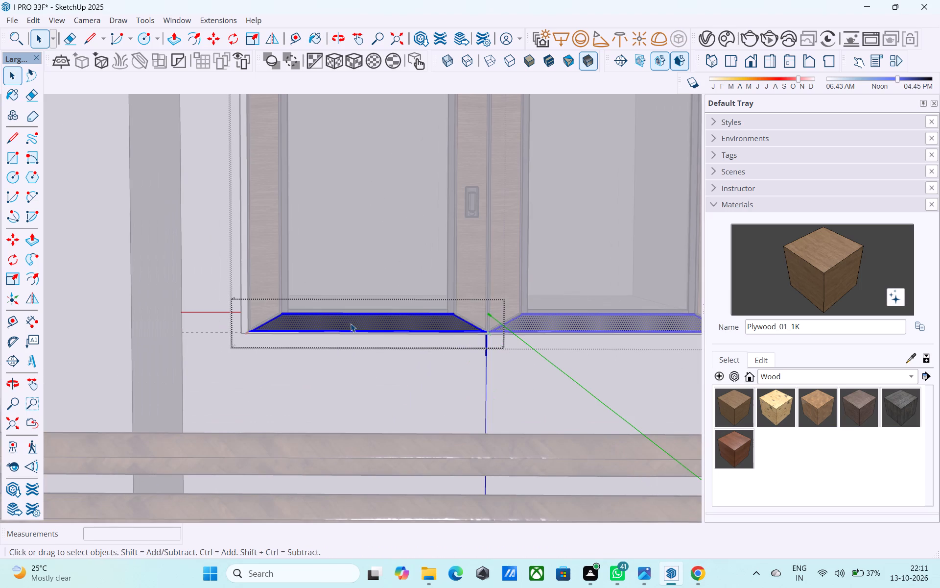
click(351, 319)
click(809, 266)
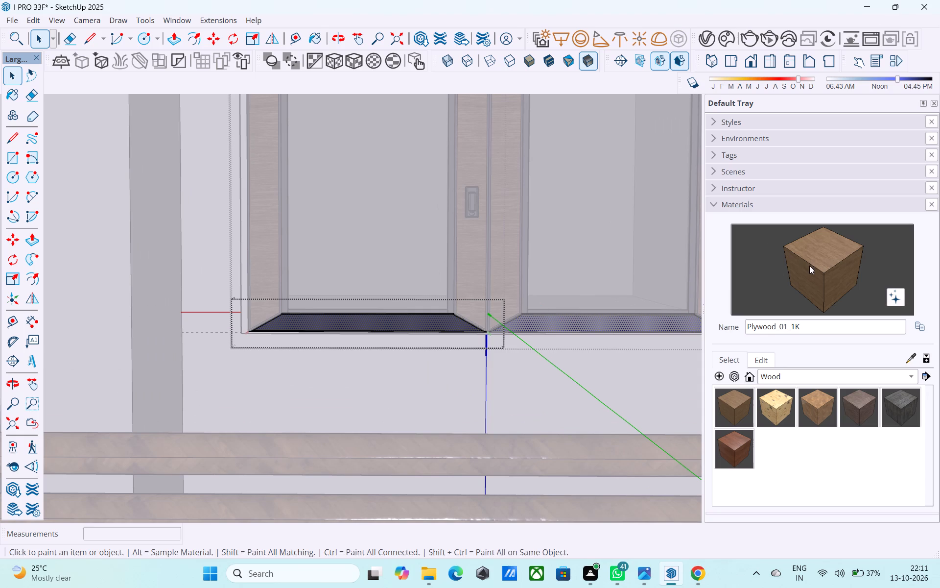
click(405, 325)
scroll(392, 334, down, 5)
key(space)
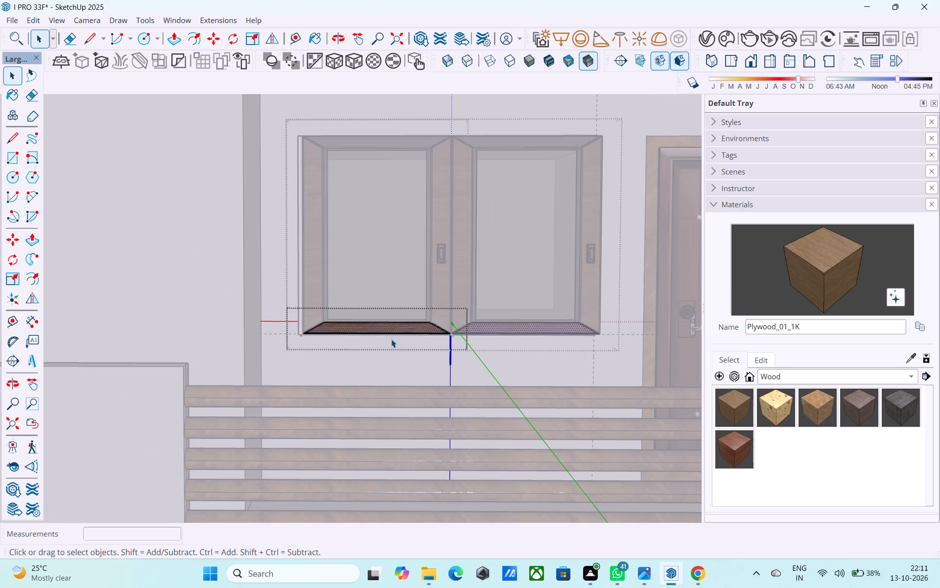
click(367, 382)
Open the left panel's top rail, paint its face with Plywood_01_1K, and leave the window's editing levels.
click(368, 137)
double_click(371, 141)
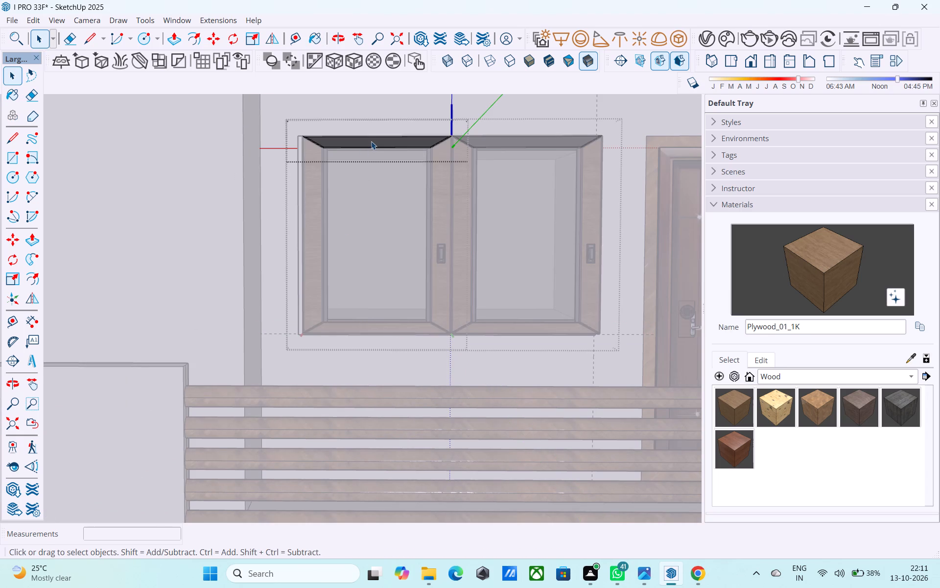
click(372, 143)
click(774, 270)
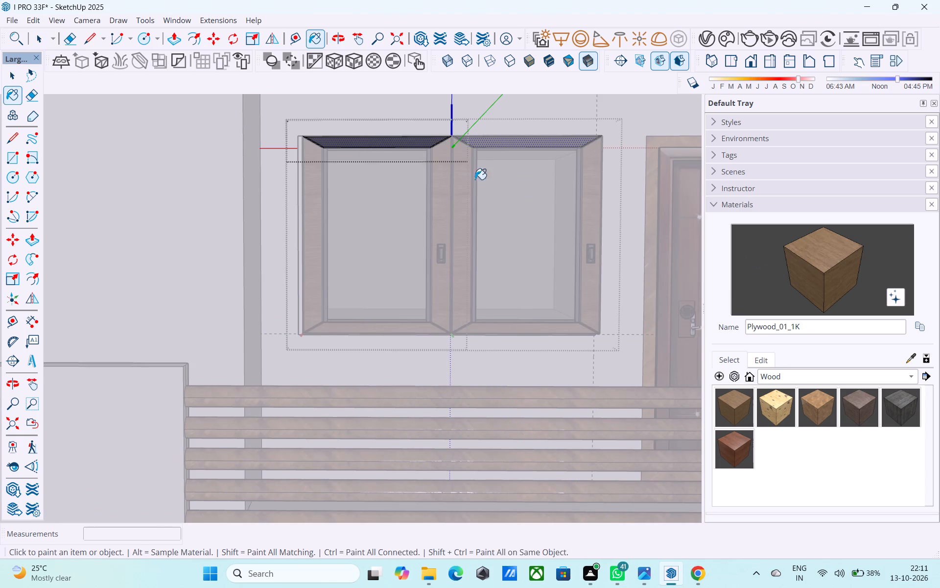
click(412, 139)
scroll(412, 148, down, 5)
key(space)
click(439, 292)
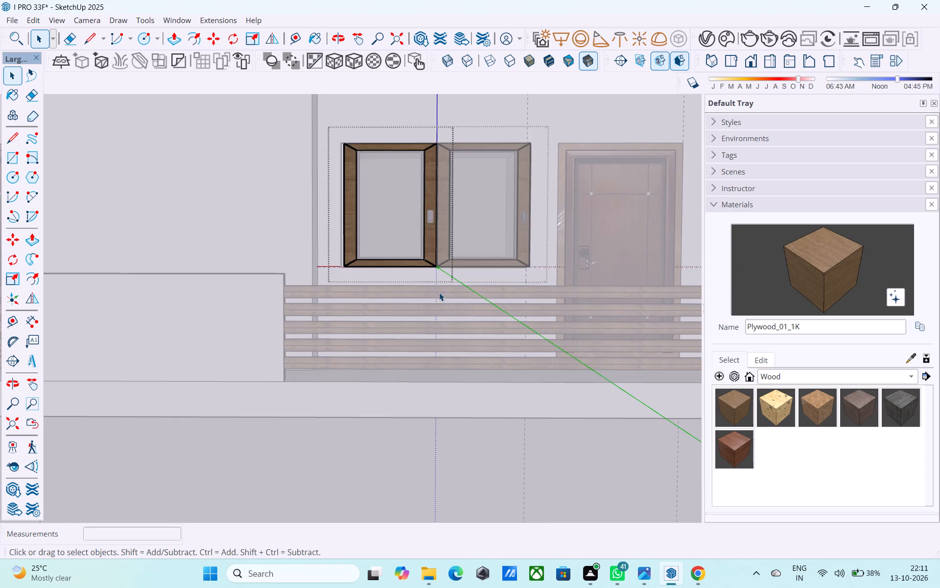
scroll(432, 311, down, 5)
click(394, 365)
scroll(412, 349, down, 6)
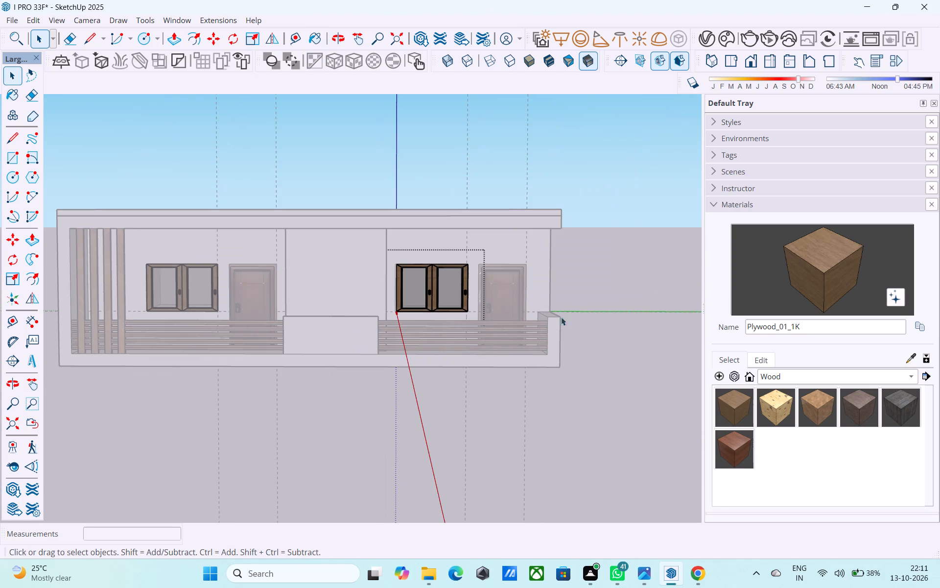
click(593, 306)
Save the model.
middle_drag(342, 303, 361, 311)
scroll(202, 298, up, 7)
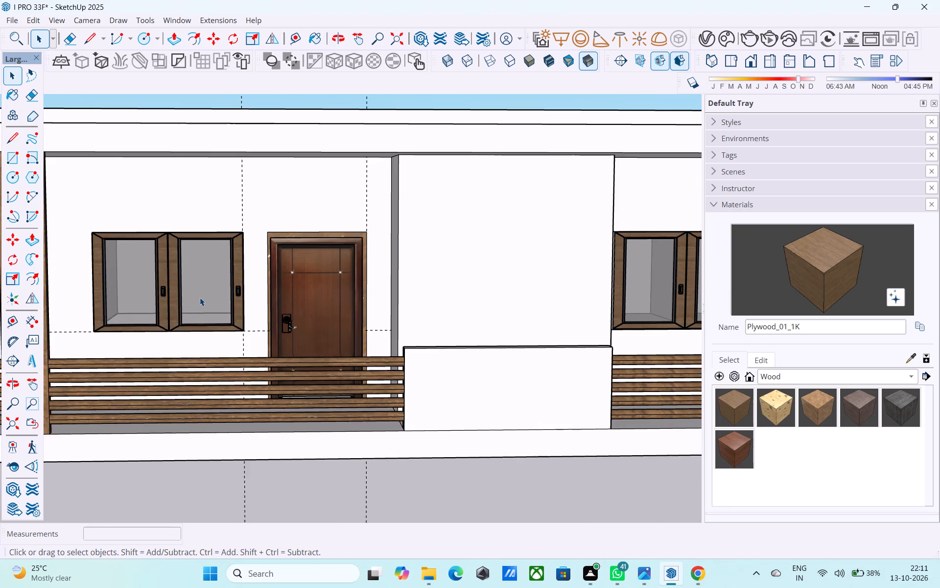
scroll(185, 306, down, 1)
middle_drag(185, 306, 203, 287)
key(ctrl+s)
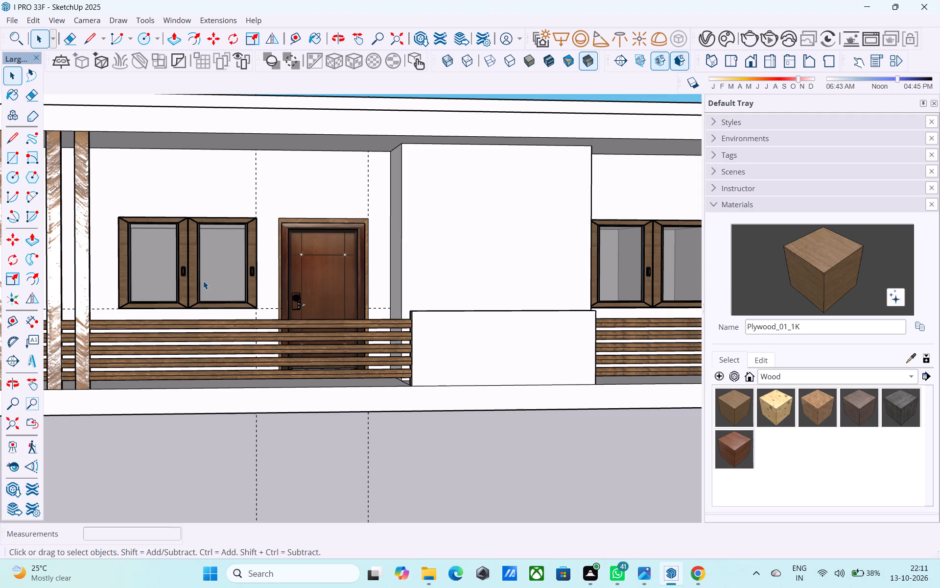
Open the storey group and erase the four vertical guide lines at the windows and doors, then close the group.
middle_drag(203, 281, 206, 287)
scroll(206, 287, down, 5)
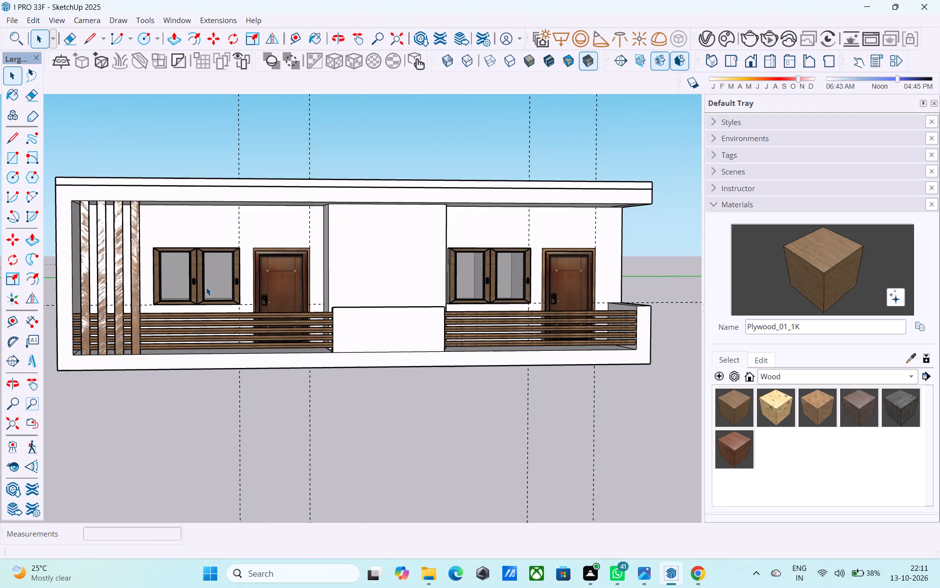
middle_drag(207, 287, 212, 307)
scroll(224, 306, down, 3)
middle_drag(271, 274, 289, 263)
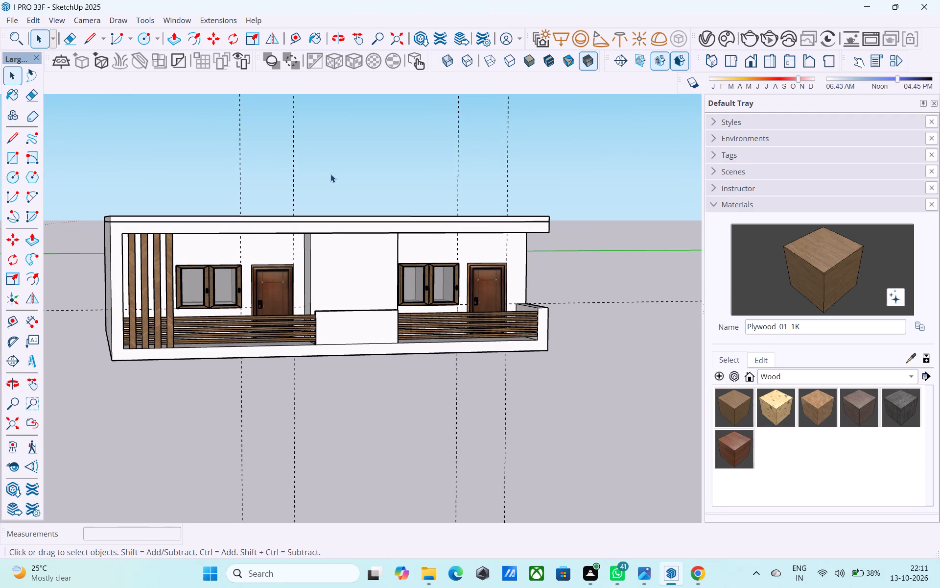
key(e)
drag(342, 164, 125, 210)
drag(557, 152, 379, 153)
key(space)
click(367, 225)
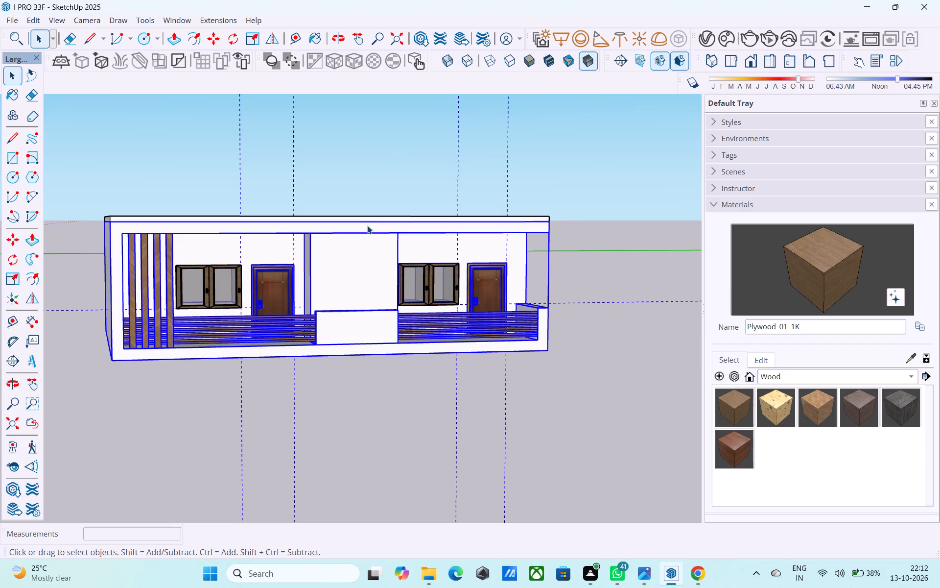
click(367, 225)
key(e)
drag(373, 170, 98, 173)
drag(562, 134, 304, 192)
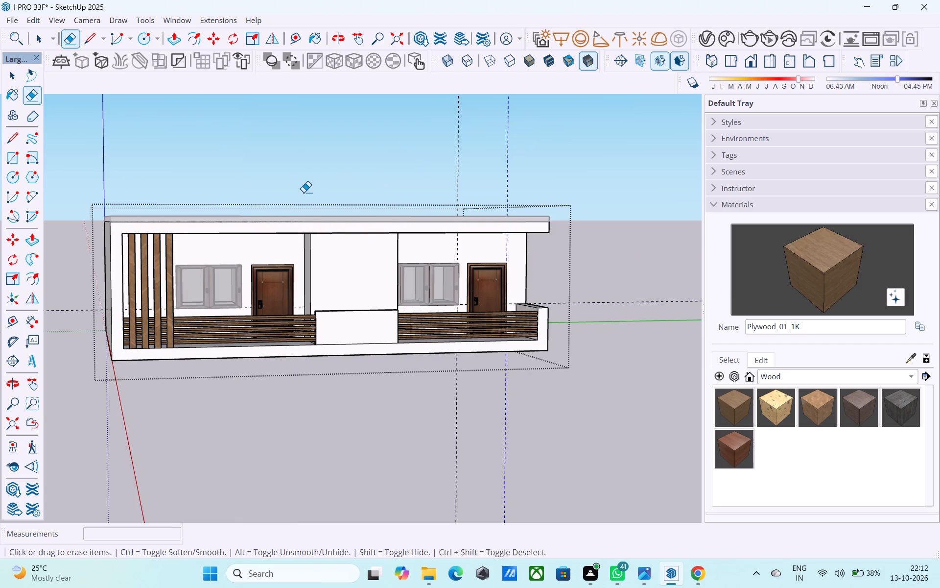
drag(304, 192, 298, 193)
scroll(318, 207, down, 5)
key(space)
click(342, 319)
click(289, 352)
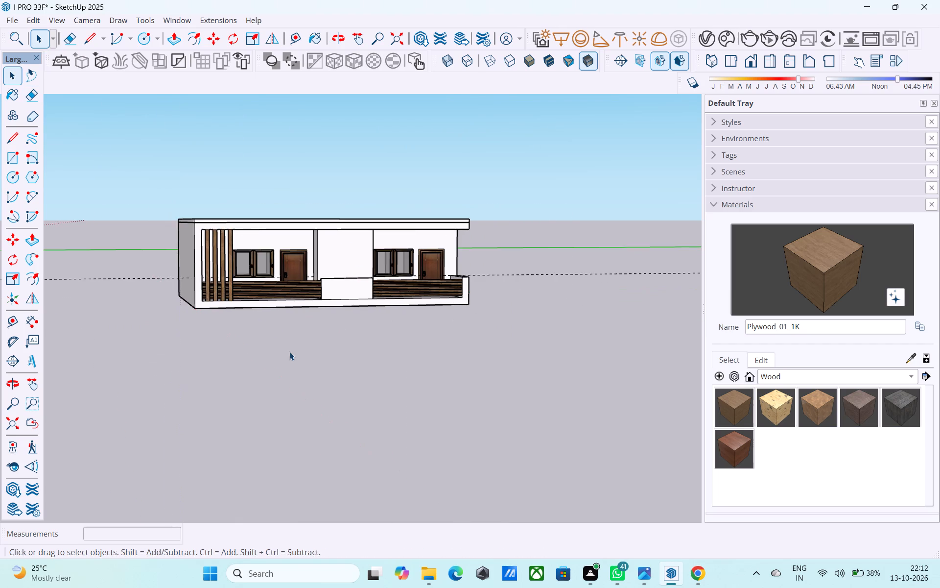
Copy the storey group straight up and place it on top of the ground storey's roof slab.
middle_drag(250, 290, 344, 333)
click(213, 306)
scroll(224, 302, up, 3)
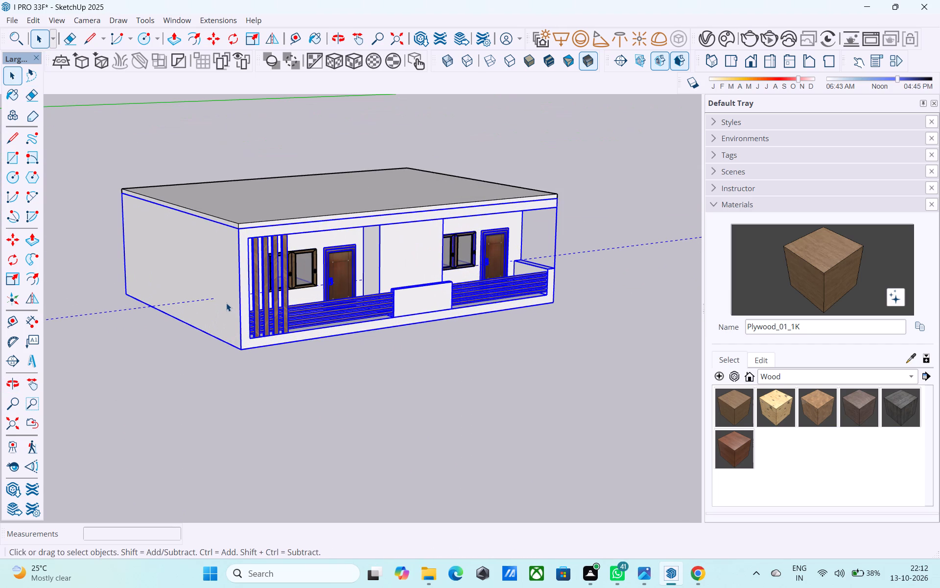
key(m)
click(240, 351)
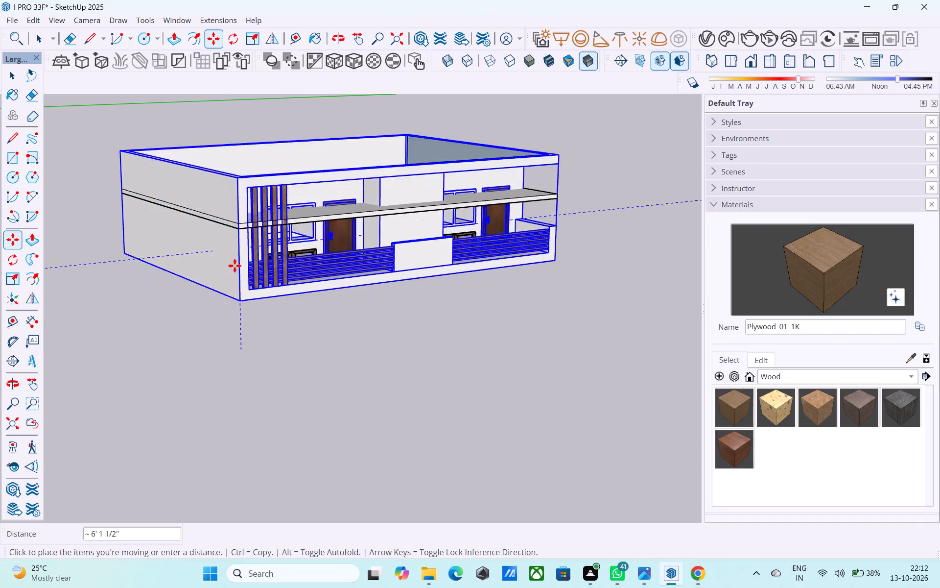
click(235, 224)
scroll(240, 241, down, 4)
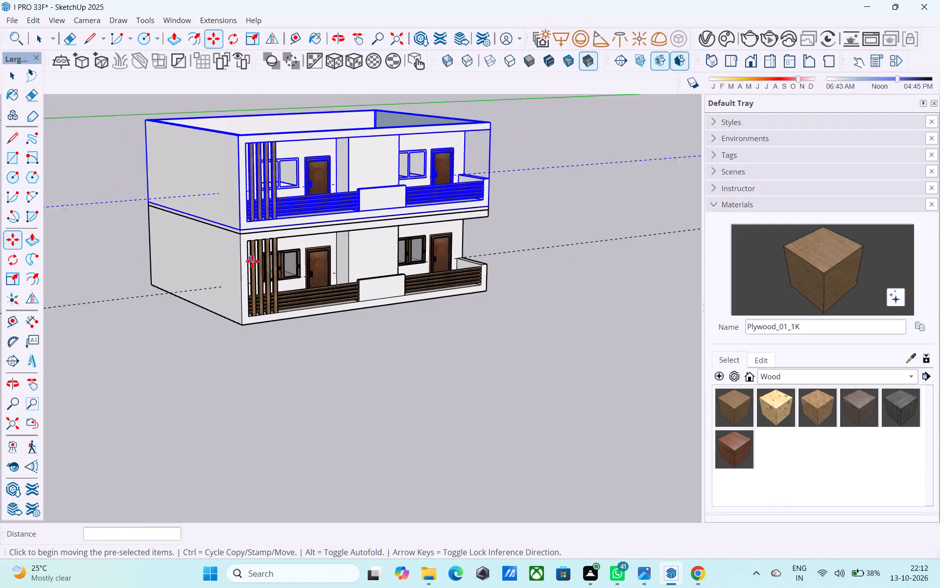
scroll(252, 263, up, 4)
key(space)
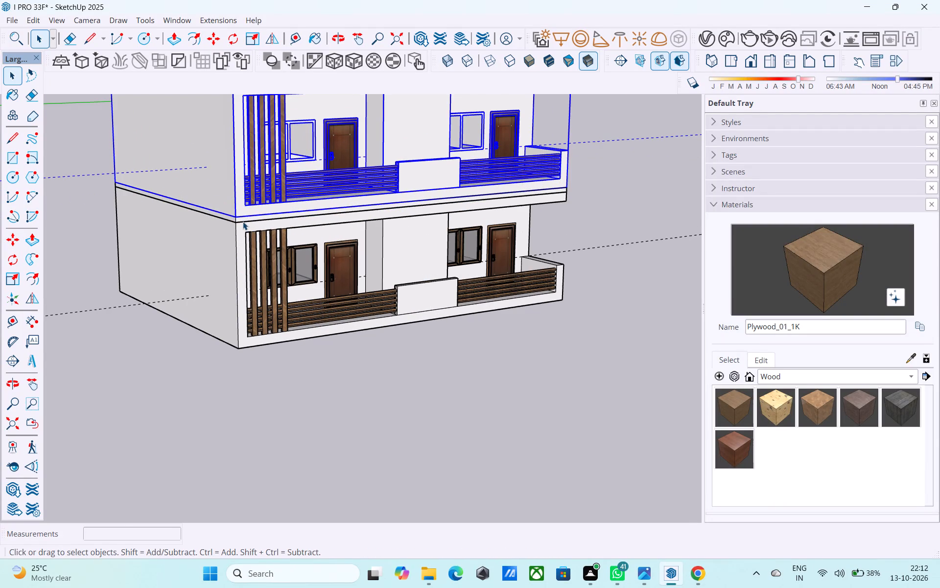
Select the entire roof slab between the two storeys and make it a group.
click(243, 221)
scroll(243, 221, up, 4)
triple_click(242, 220)
right_click(242, 220)
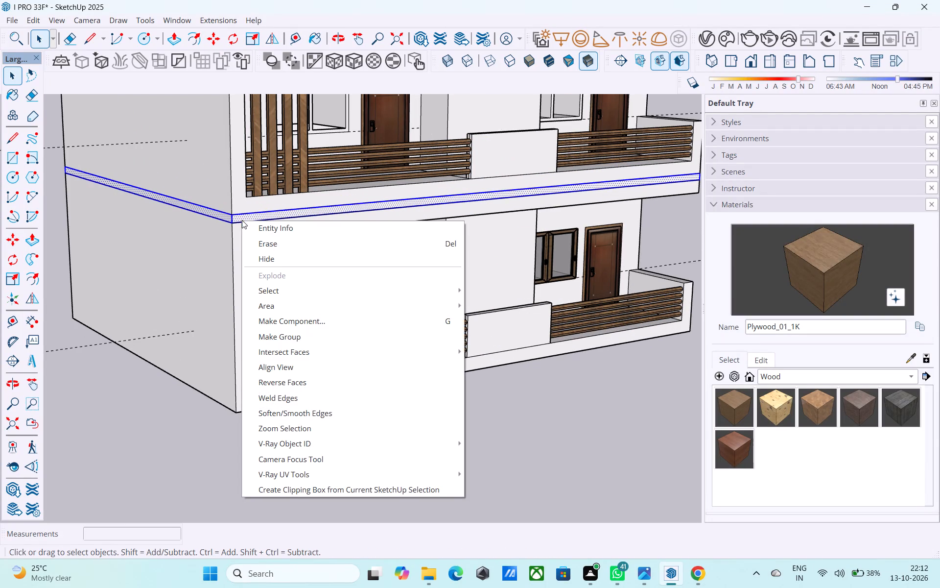
click(273, 334)
Copy the slab group 12' 6" straight up onto the top of the second storey.
key(m)
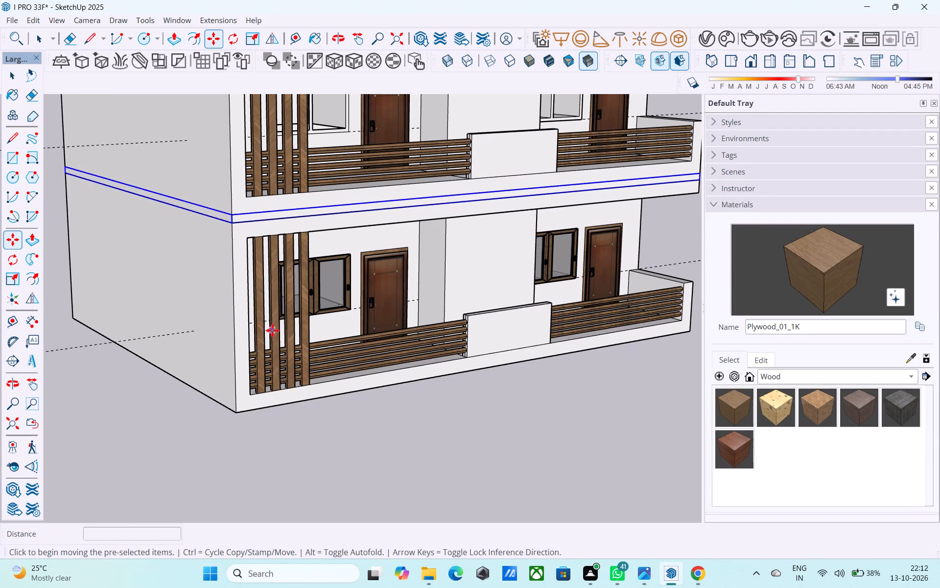
click(227, 223)
scroll(255, 125, down, 3)
shift+middle_drag(254, 127, 250, 145)
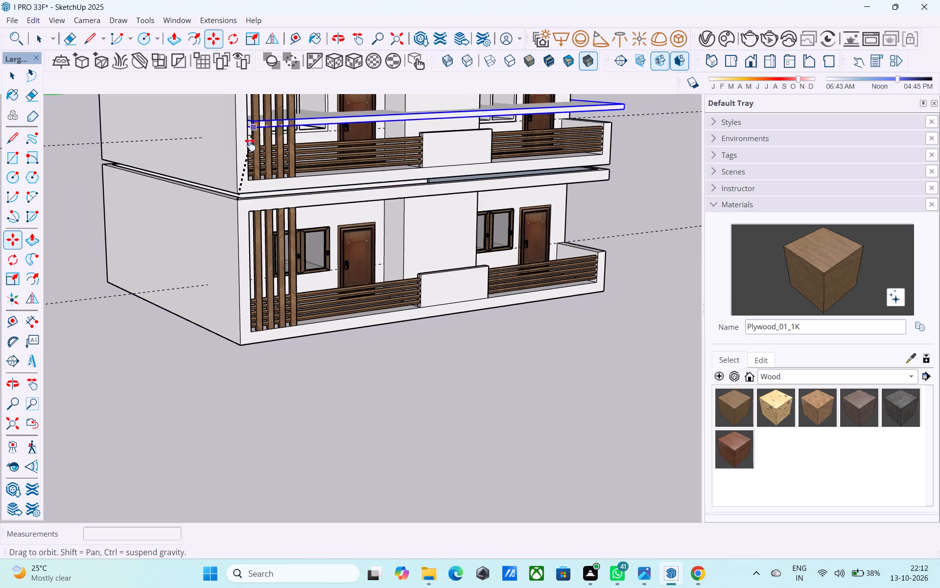
shift+middle_drag(250, 145, 224, 344)
click(204, 259)
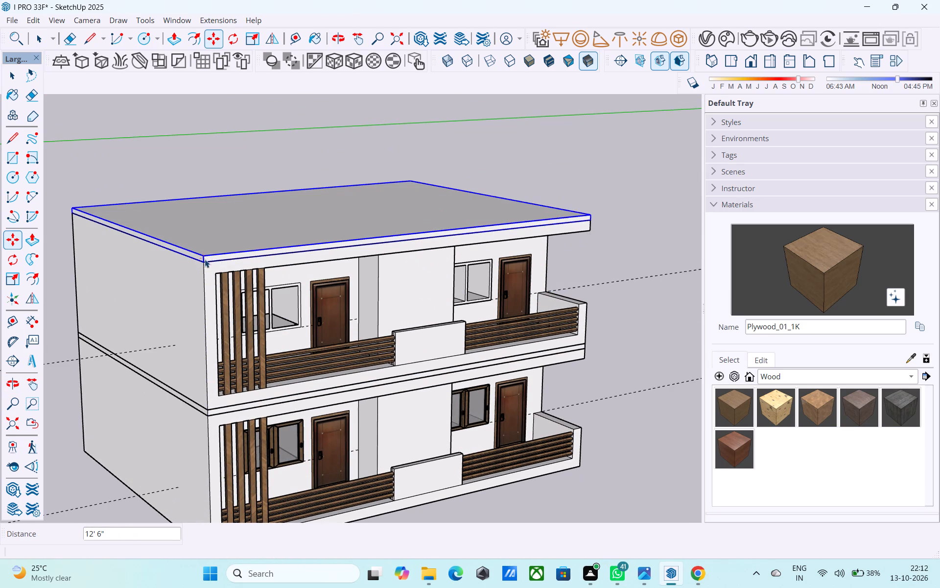
key(space)
Copy the second storey straight up onto its roof slab to form the third storey.
click(240, 374)
key(m)
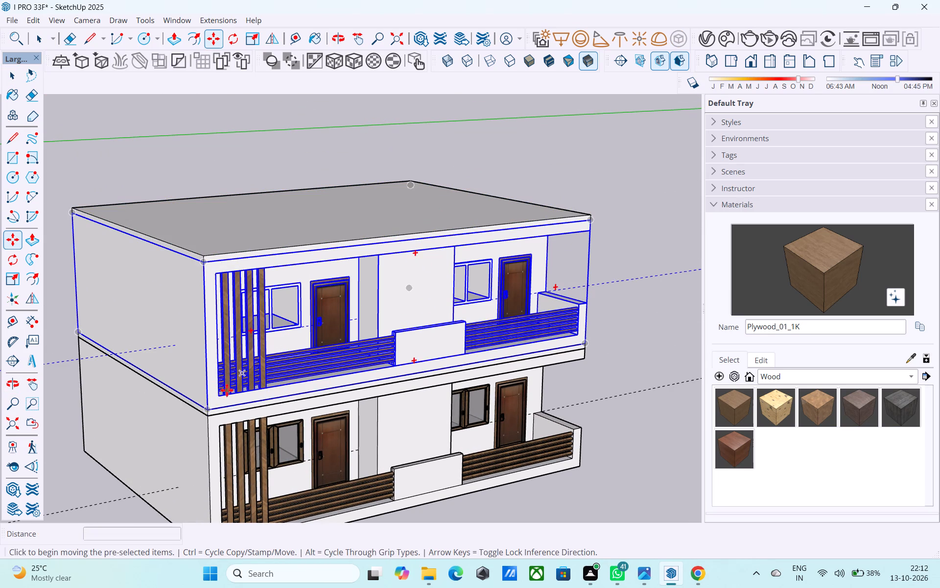
click(209, 411)
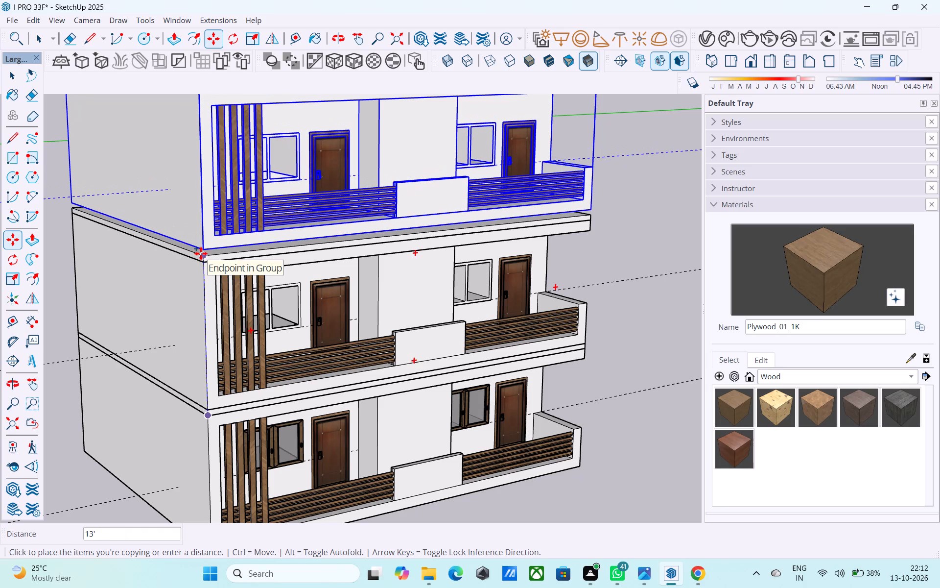
click(203, 263)
key(space)
Copy the second storey's roof slab 12' 6" straight up onto the top of the third storey.
click(202, 258)
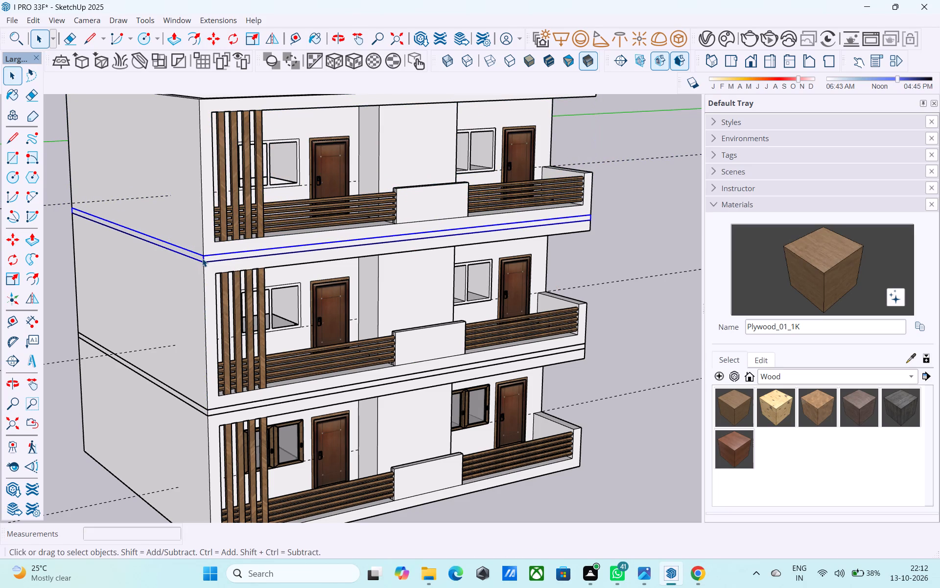
key(m)
click(203, 263)
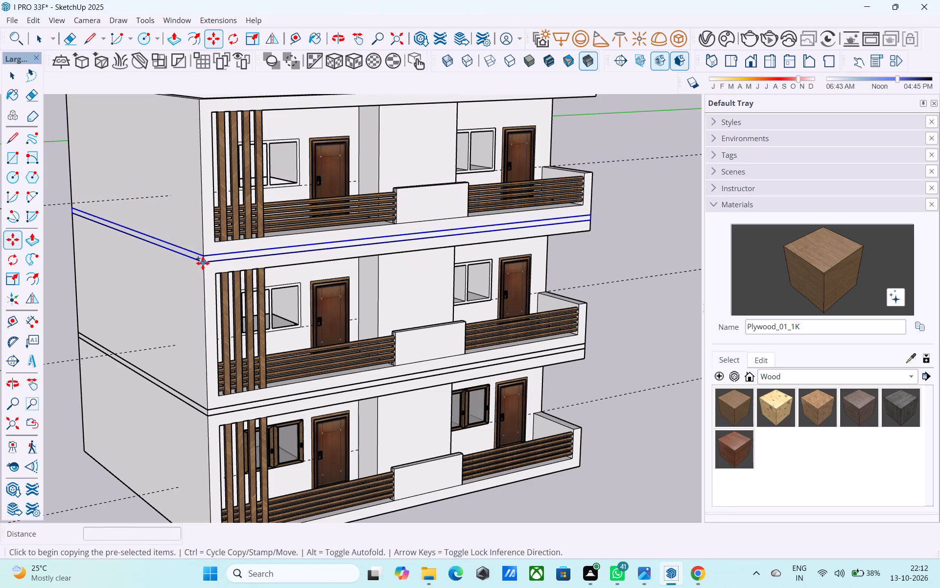
shift+middle_drag(211, 225, 235, 346)
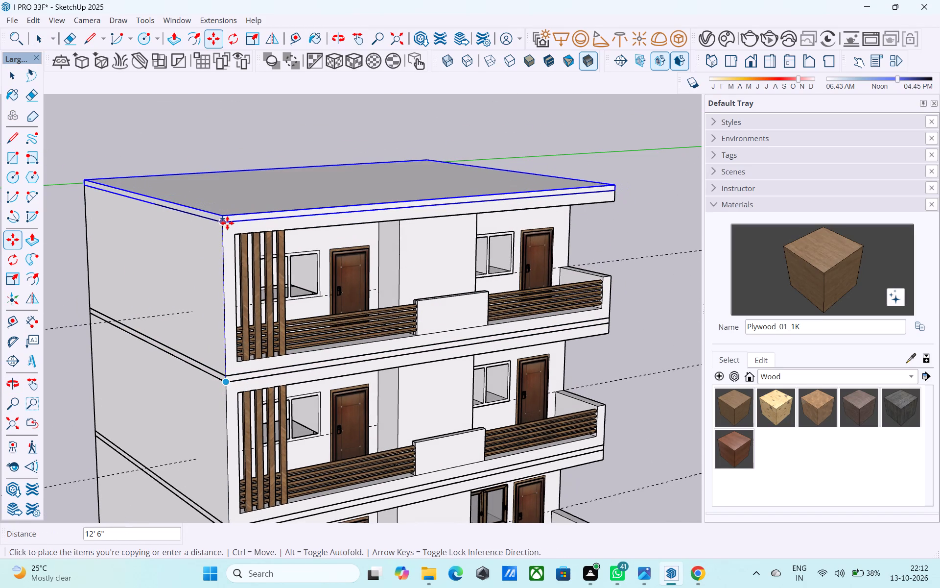
click(226, 223)
key(space)
Copy the third storey straight up onto its roof slab to form the fourth storey, and clear the selection.
click(218, 288)
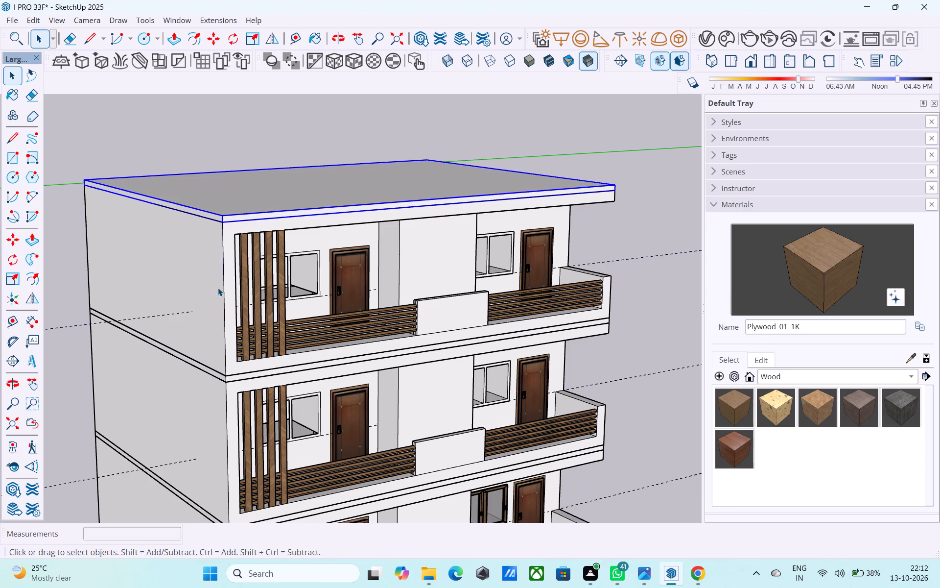
key(m)
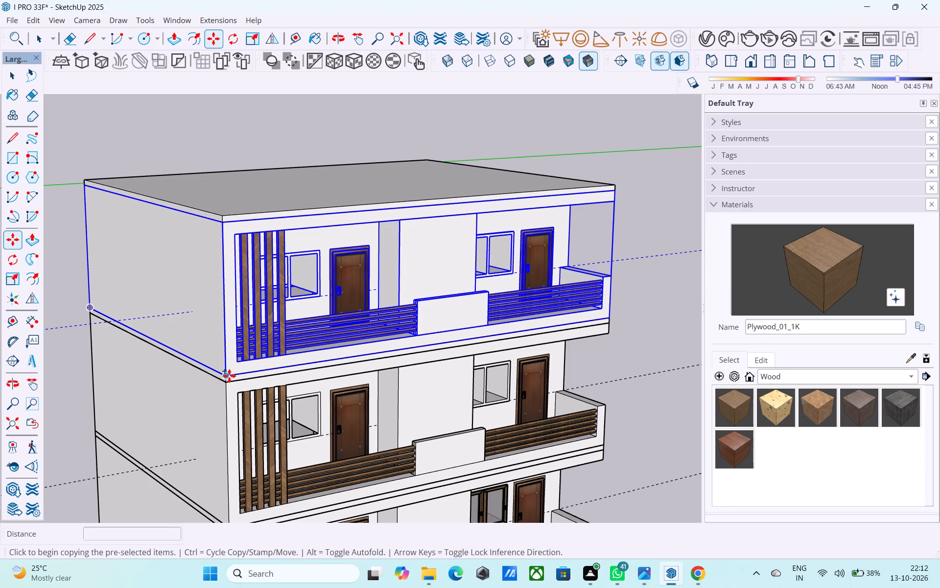
click(229, 376)
click(221, 221)
key(space)
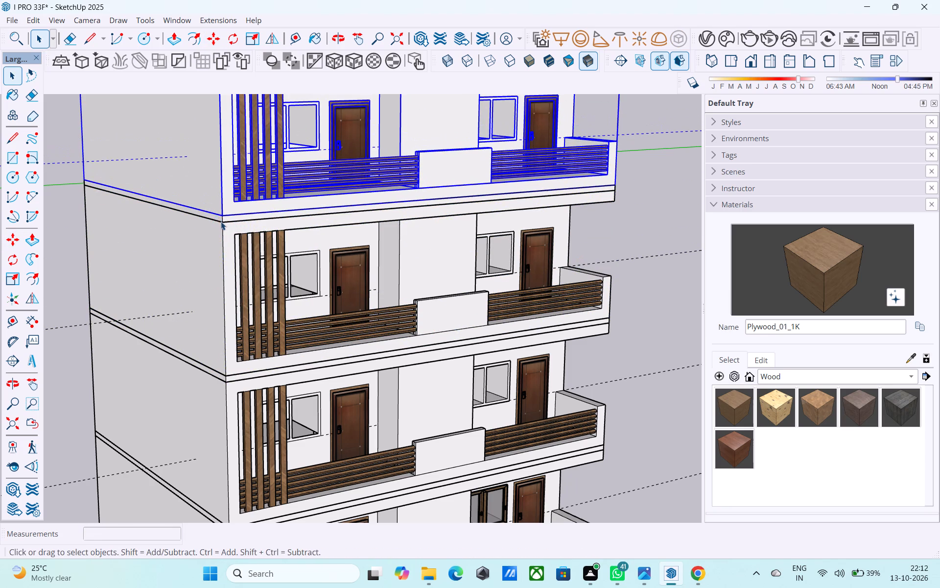
scroll(221, 221, down, 9)
middle_drag(257, 296, 207, 264)
click(432, 292)
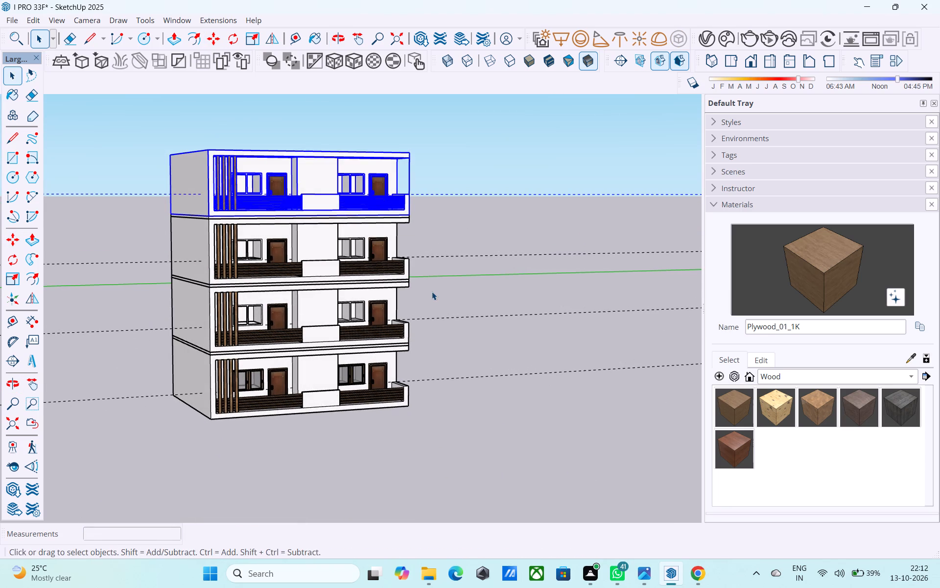
Open the third and second storey groups in turn and erase the horizontal guide line inside each.
middle_drag(413, 294, 350, 291)
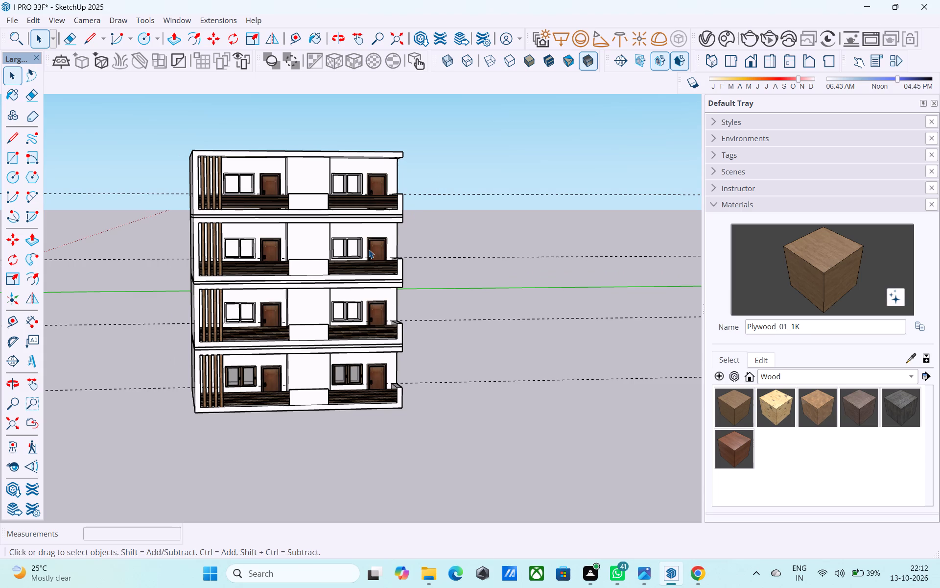
double_click(369, 249)
key(e)
drag(439, 237, 448, 266)
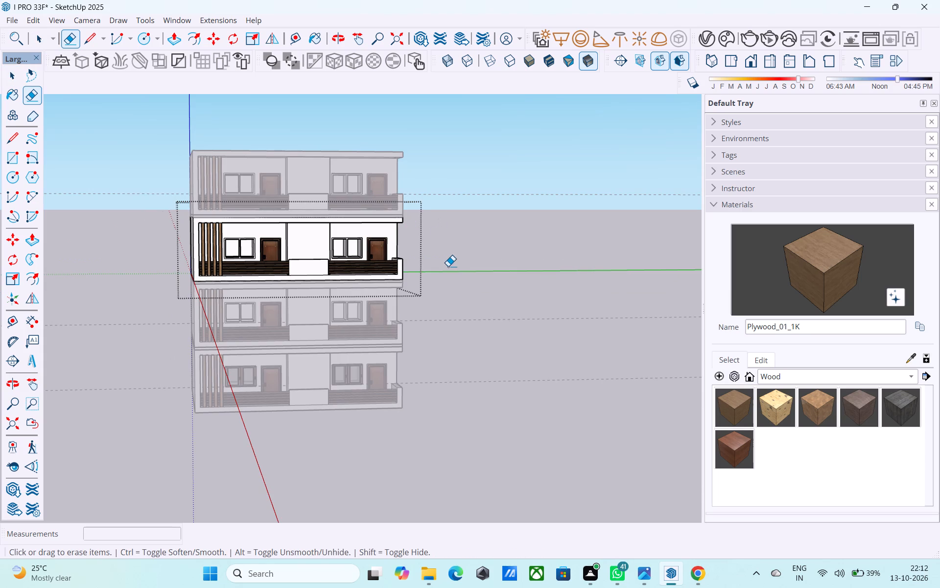
key(space)
click(393, 276)
double_click(364, 320)
key(e)
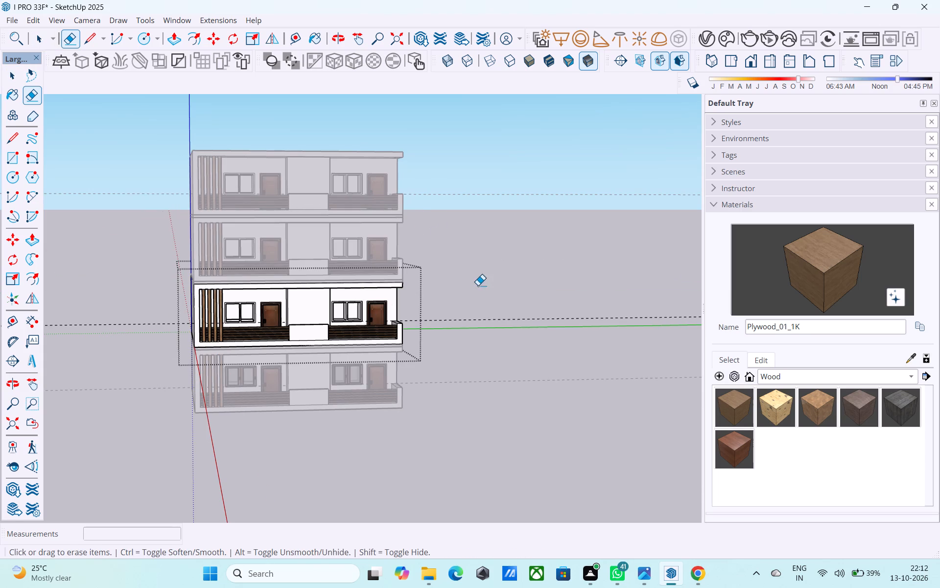
drag(483, 281, 504, 340)
key(space)
Open the ground storey and fourth storey groups in turn and erase the horizontal guide line inside each.
double_click(330, 376)
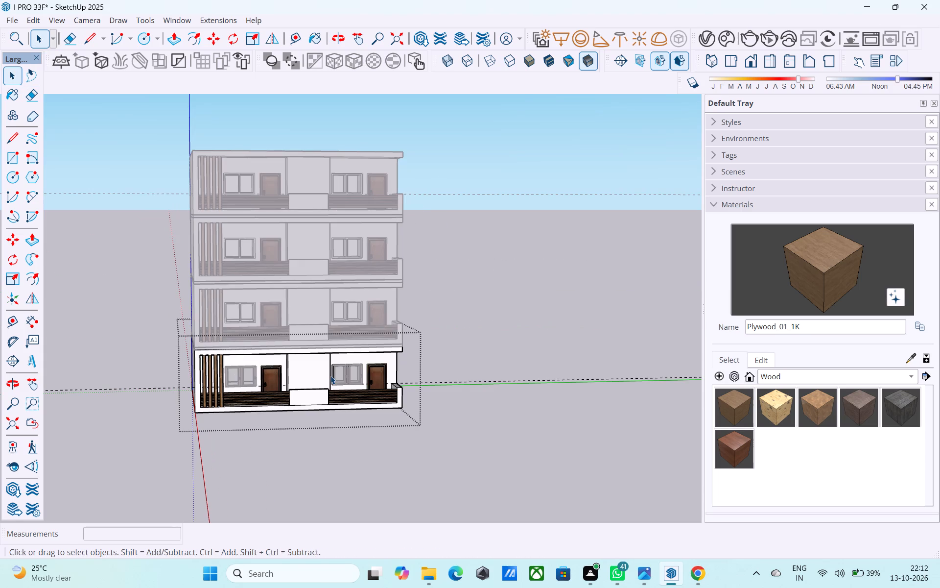
key(e)
drag(431, 360, 466, 405)
key(space)
double_click(345, 185)
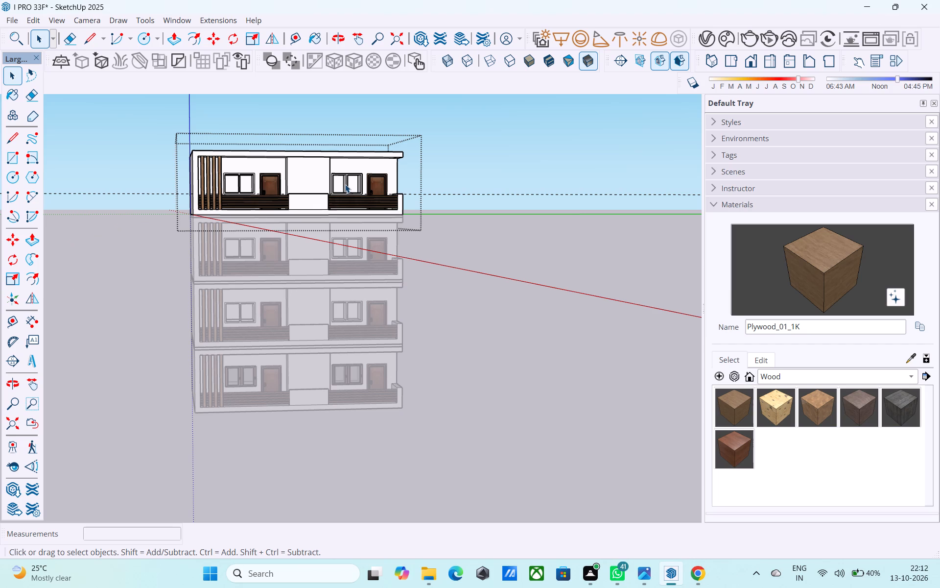
key(e)
drag(458, 151, 479, 260)
key(space)
double_click(472, 270)
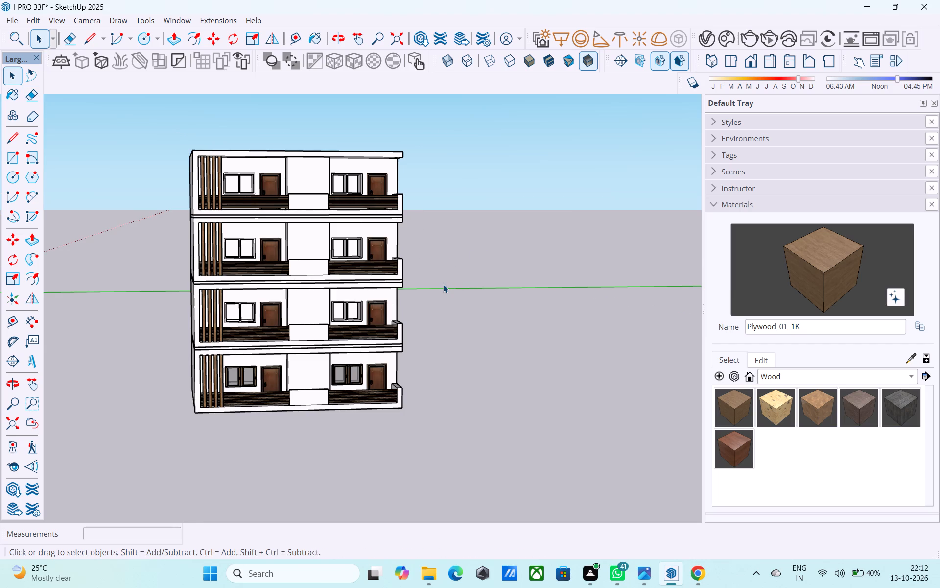
Copy the ground storey's two framed windows straight up by 12' 6", 25' and 37' 6" into the upper storeys' openings, and clear the selection.
scroll(313, 392, up, 9)
click(207, 359)
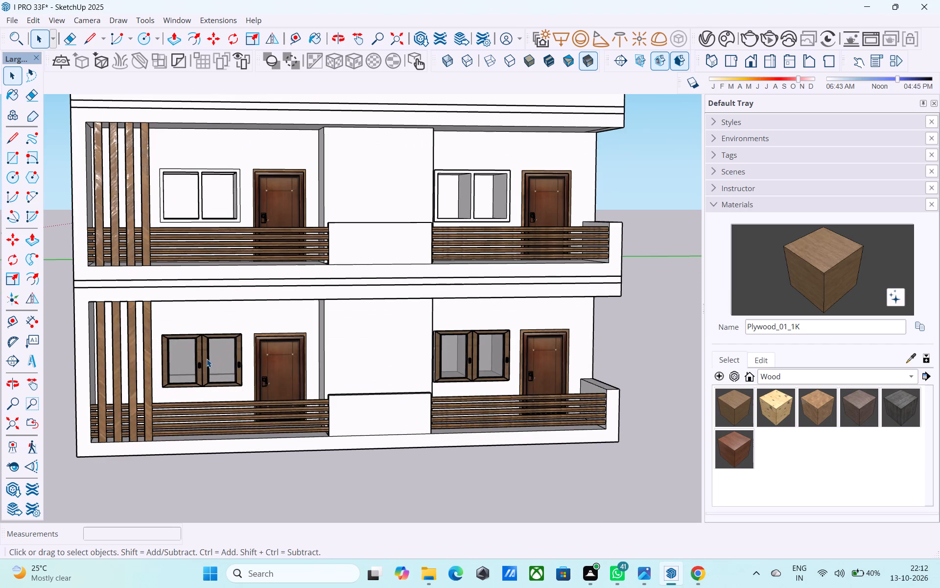
shift+click(474, 348)
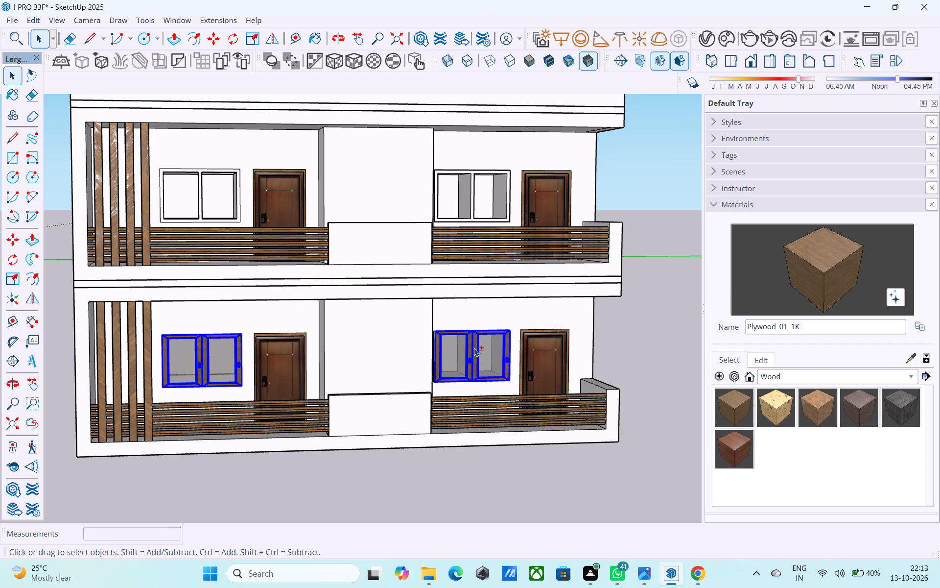
scroll(474, 348, down, 4)
key(m)
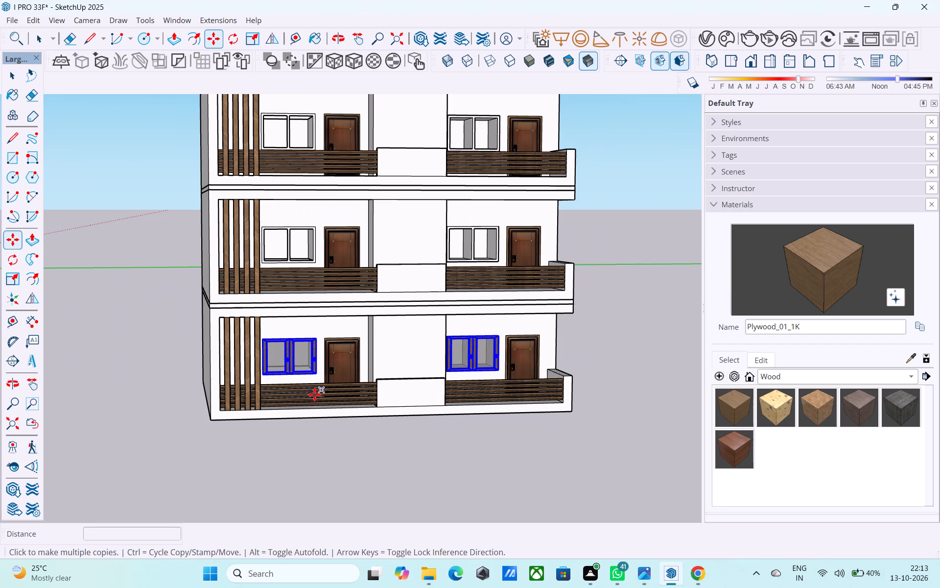
click(211, 420)
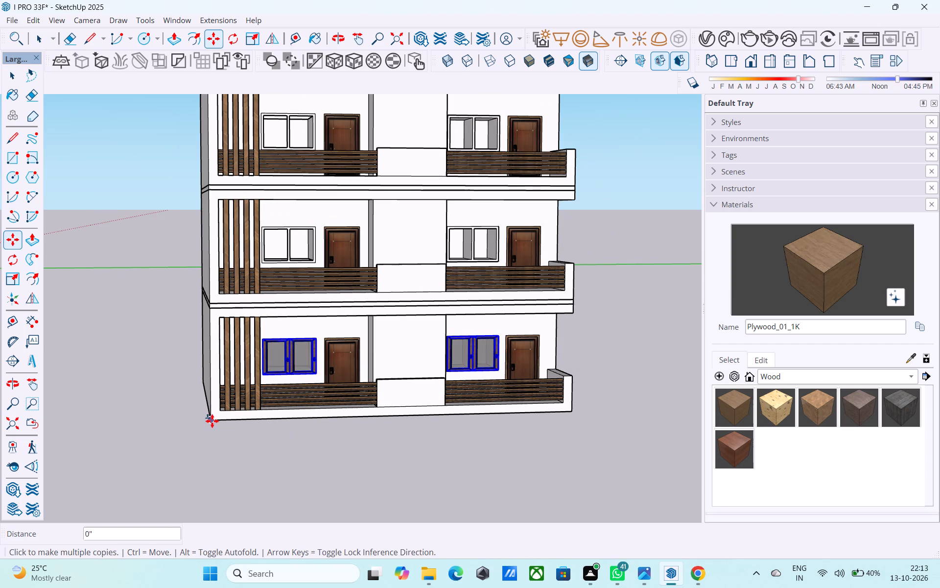
scroll(218, 309, up, 1)
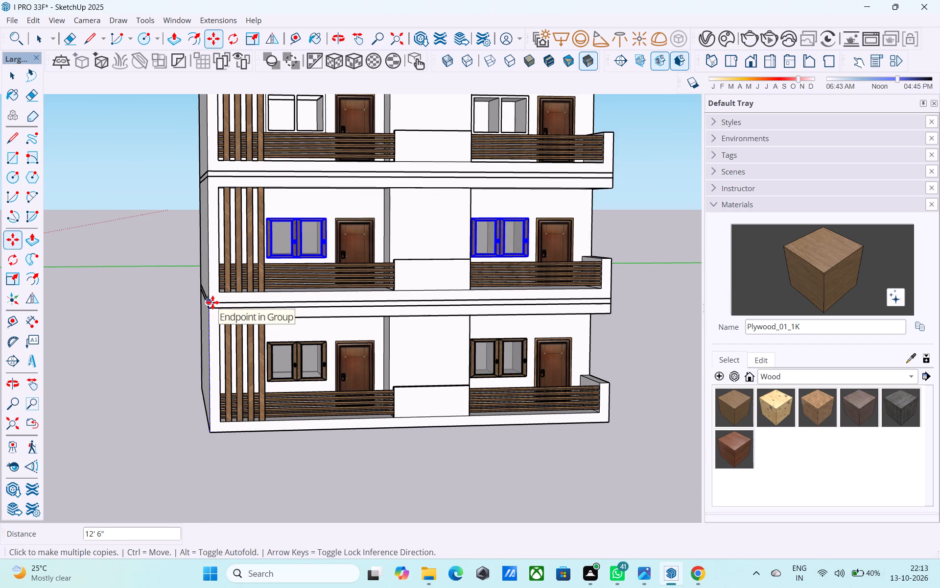
click(212, 302)
click(211, 171)
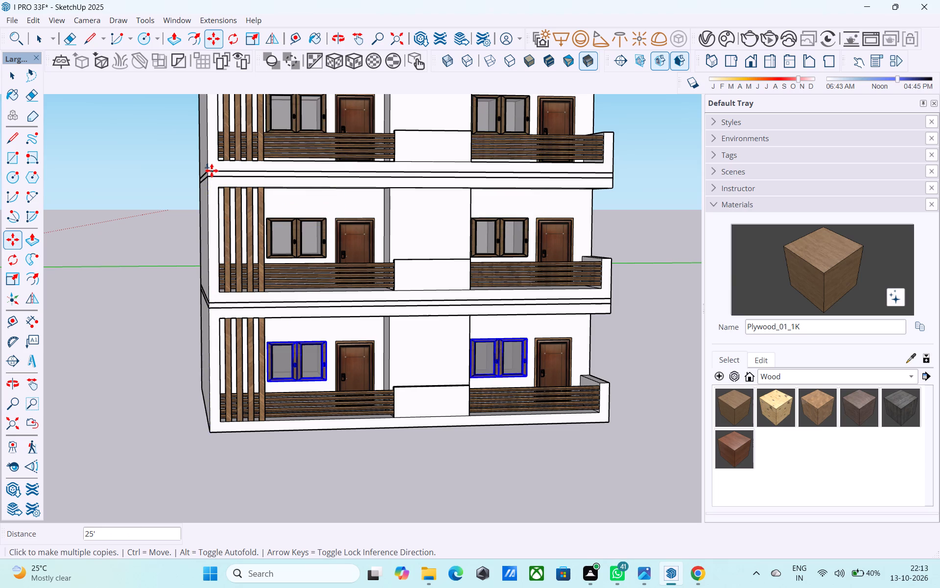
scroll(211, 171, down, 2)
shift+middle_drag(211, 171, 247, 343)
scroll(238, 293, up, 3)
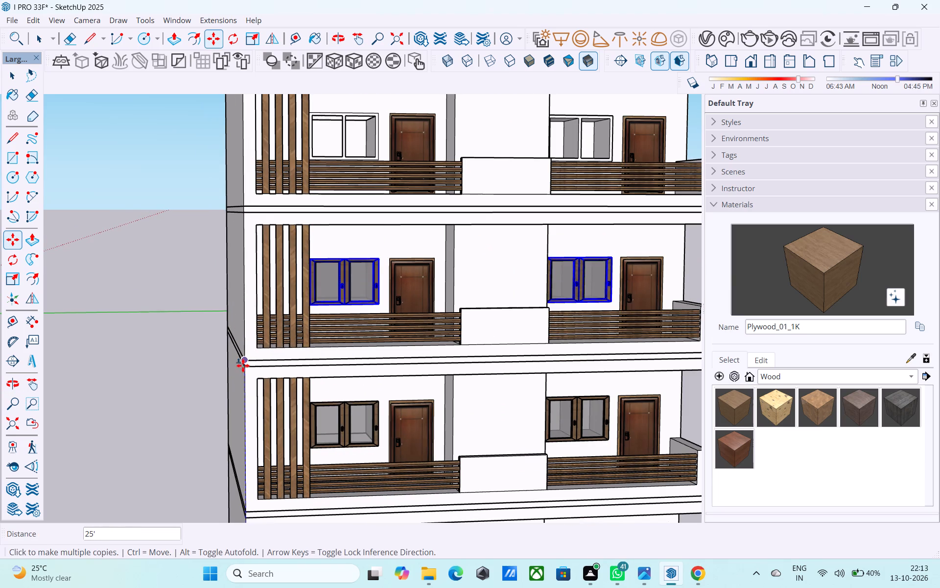
click(243, 366)
shift+middle_drag(261, 198, 252, 282)
shift+scroll(254, 270, up, 5)
click(230, 290)
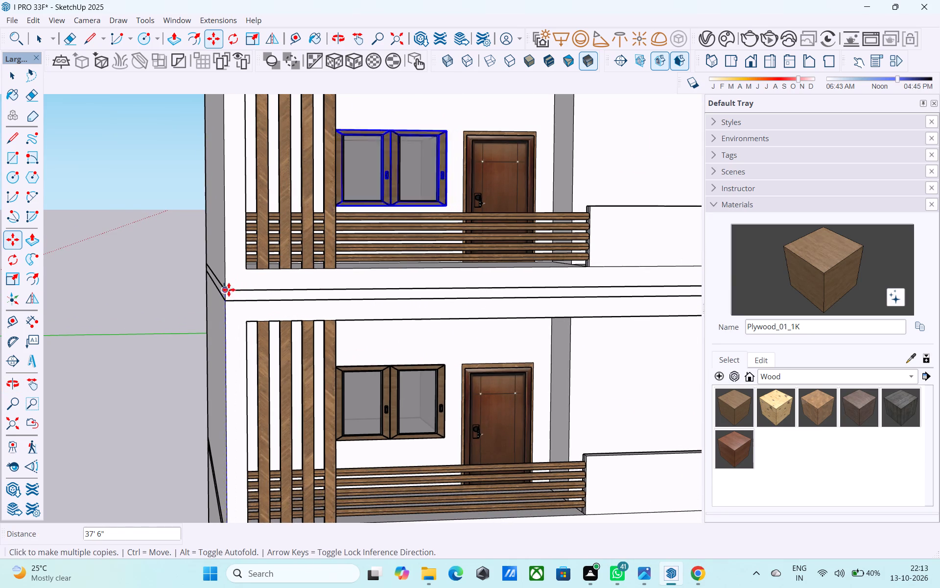
scroll(229, 290, down, 11)
key(space)
middle_drag(374, 299, 326, 294)
click(570, 281)
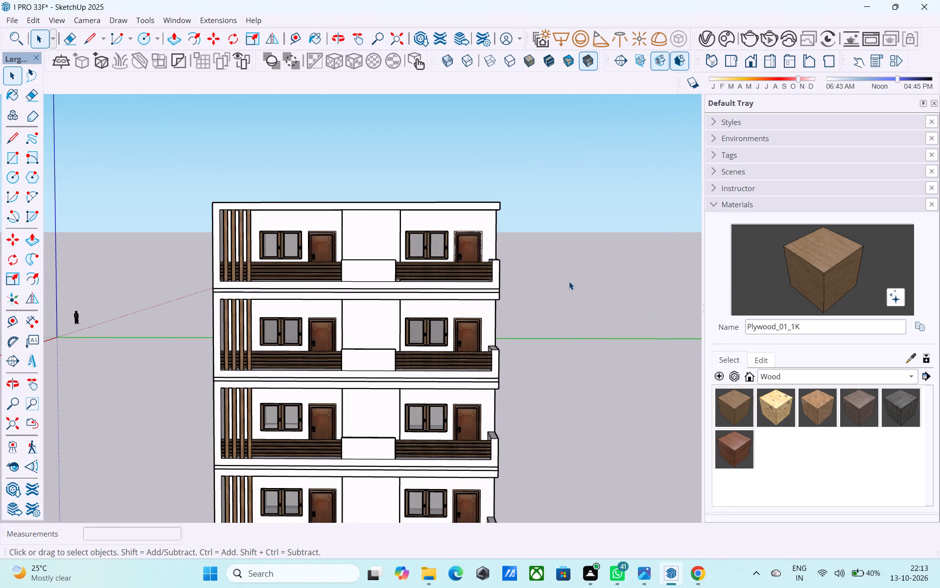
Copy the slab beneath the fourth storey straight up onto the open top of the fourth storey, and clear the selection.
middle_drag(486, 273, 573, 419)
middle_drag(389, 326, 549, 374)
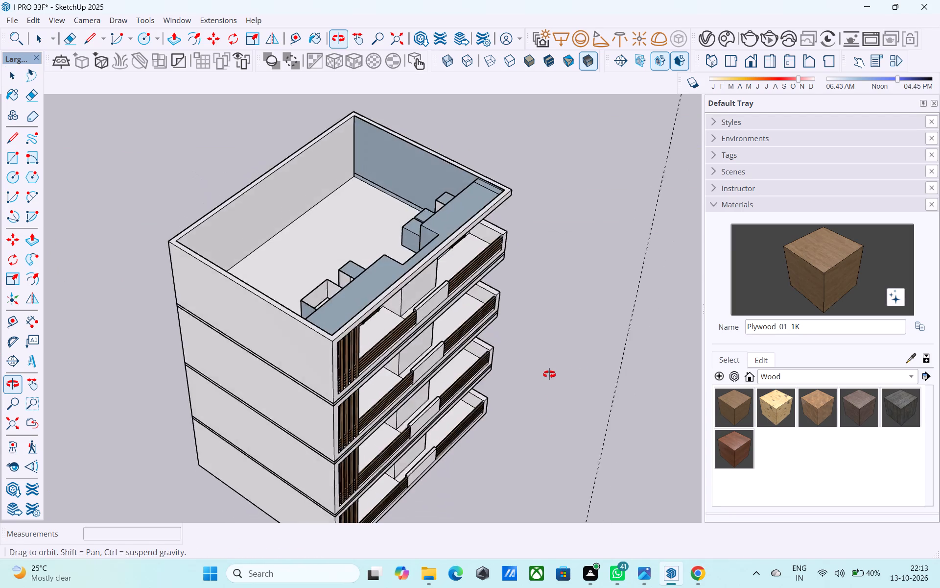
middle_drag(549, 374, 262, 175)
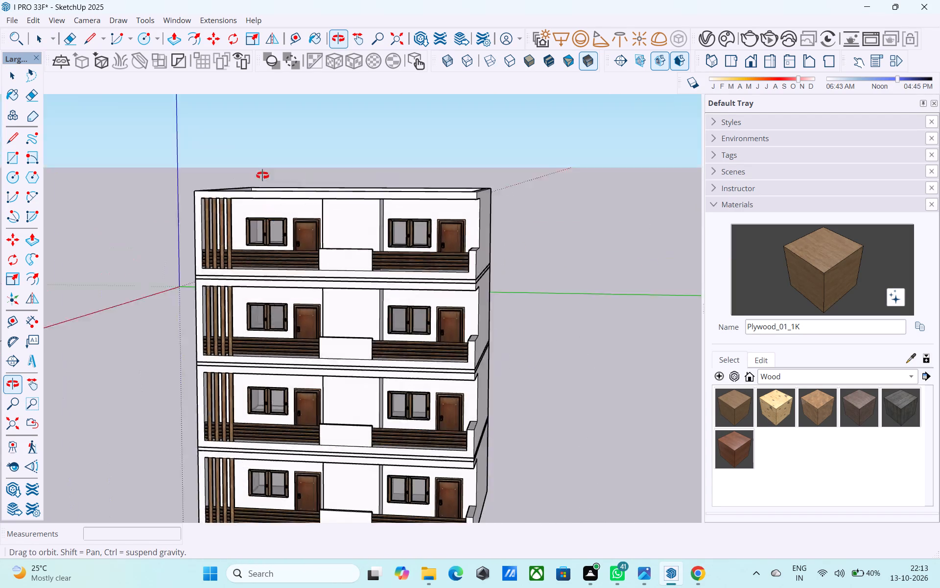
middle_drag(262, 175, 683, 335)
middle_drag(410, 236, 236, 175)
scroll(279, 298, up, 10)
click(316, 346)
key(m)
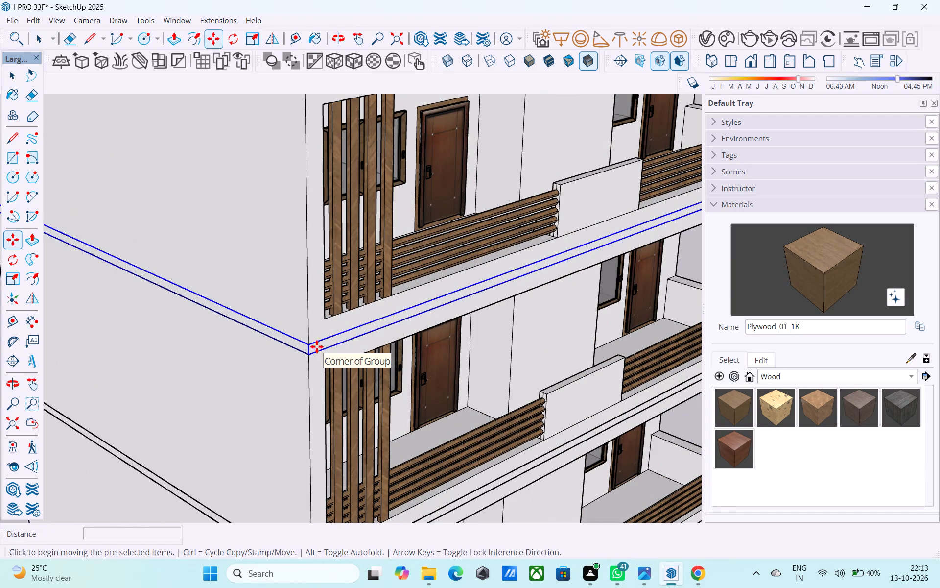
click(309, 355)
scroll(337, 211, down, 5)
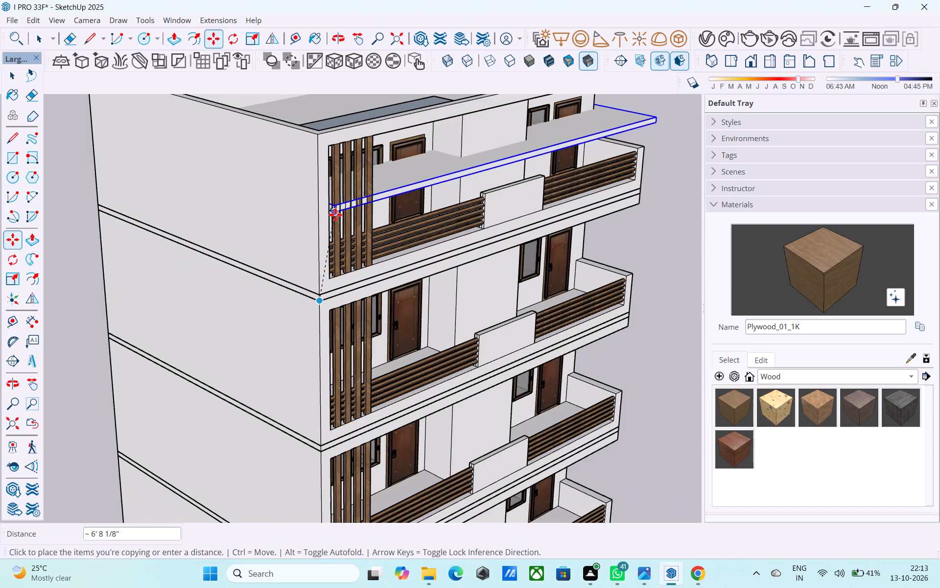
shift+middle_drag(335, 215, 319, 367)
click(305, 294)
key(space)
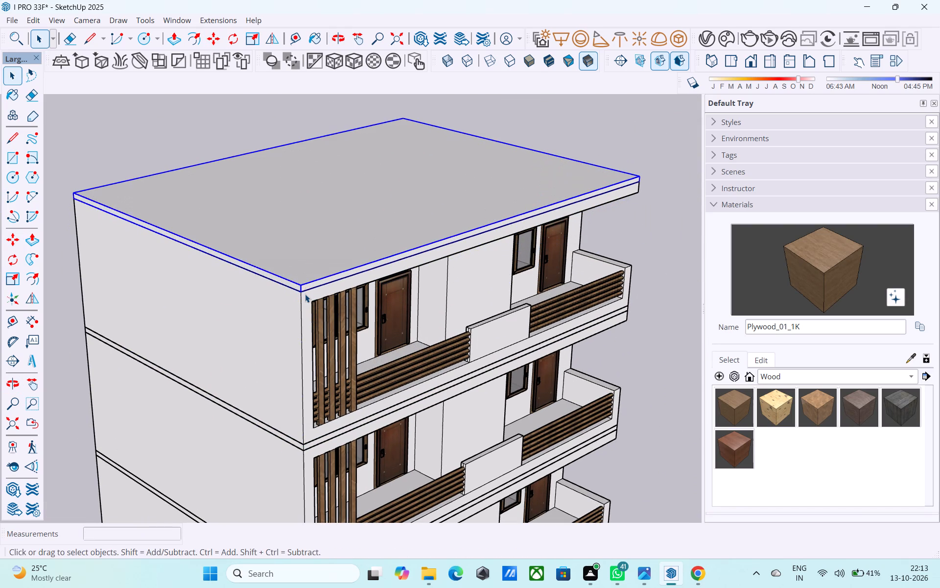
scroll(305, 294, down, 4)
middle_drag(310, 309, 264, 310)
click(613, 276)
Examine the four-storey building's front and side from several angles.
middle_drag(564, 265, 357, 167)
scroll(357, 167, down, 2)
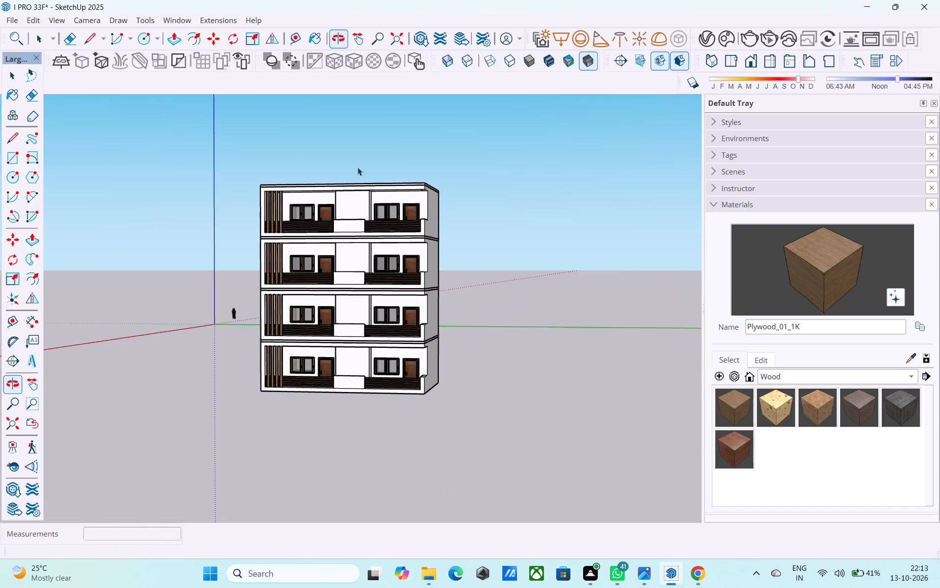
scroll(357, 167, down, 3)
middle_drag(351, 183, 400, 201)
scroll(335, 246, up, 6)
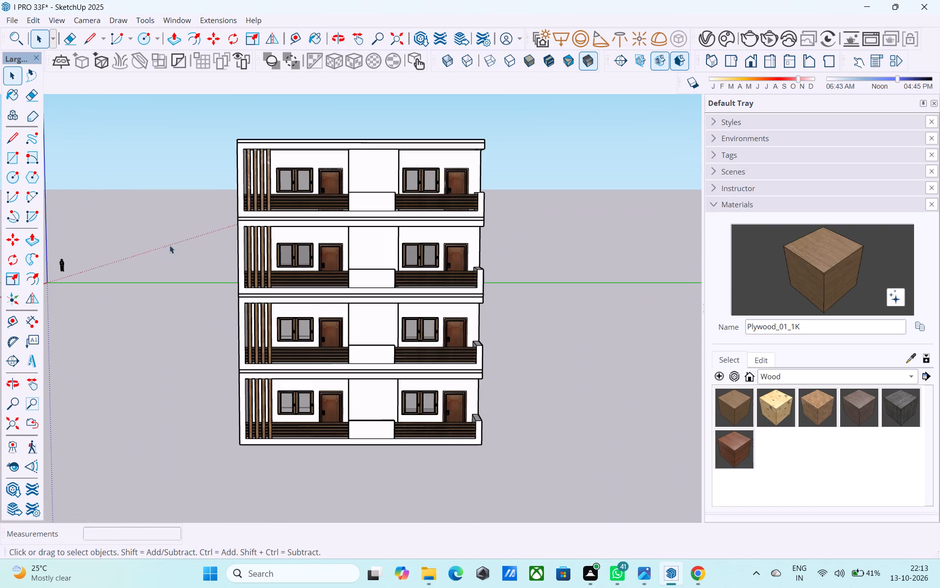
middle_drag(212, 258, 276, 253)
middle_drag(325, 220, 376, 203)
scroll(455, 229, up, 1)
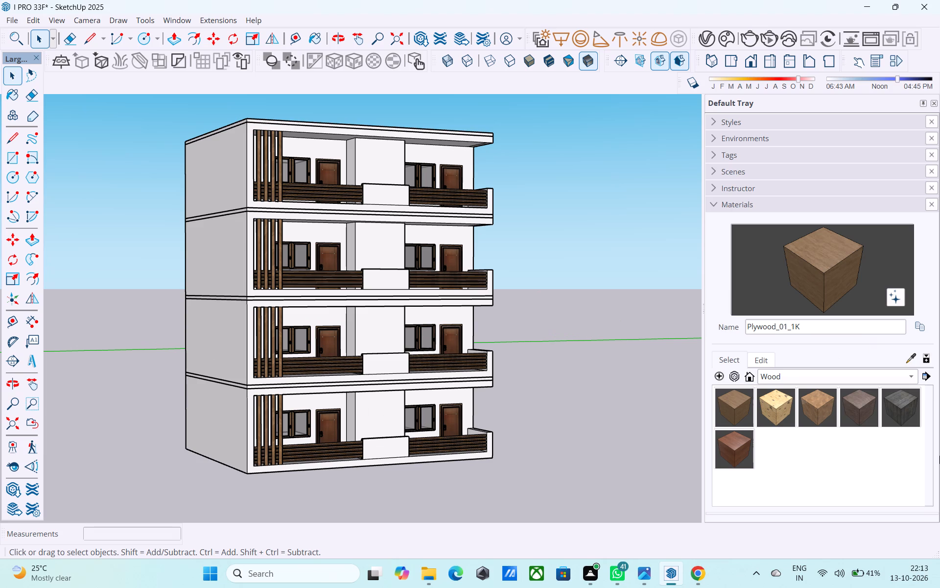
Browse the materials used in the model and pick the white Color_000 material for painting.
click(846, 376)
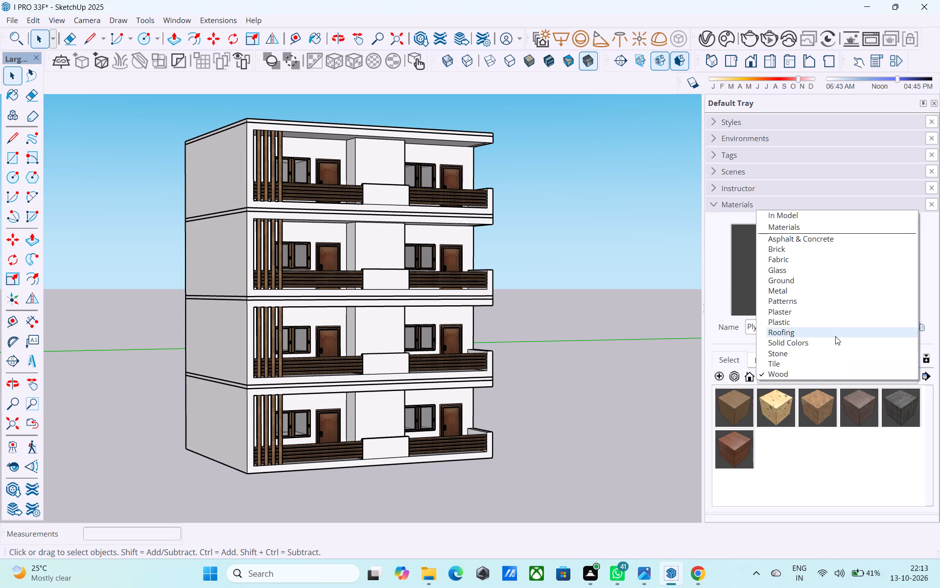
click(809, 218)
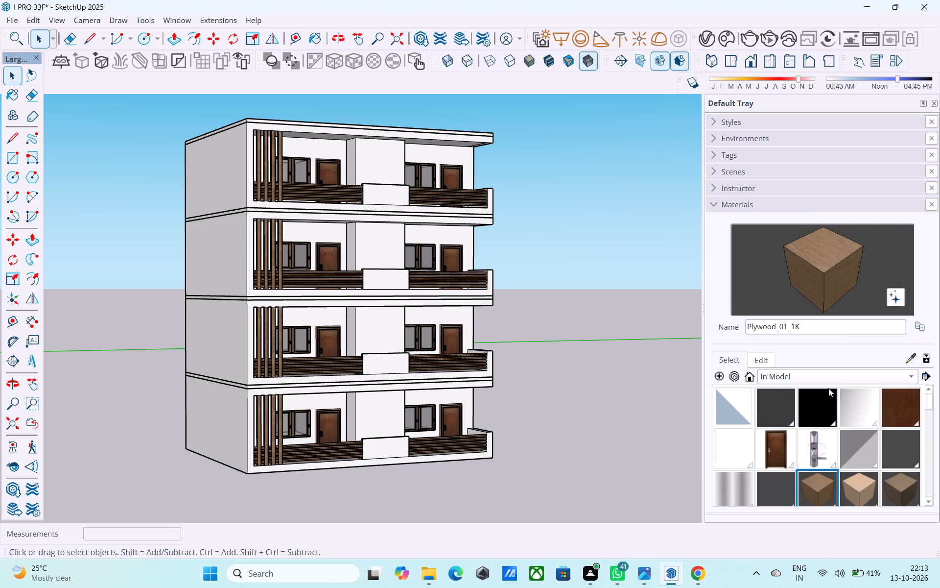
scroll(824, 421, down, 6)
scroll(820, 436, up, 1)
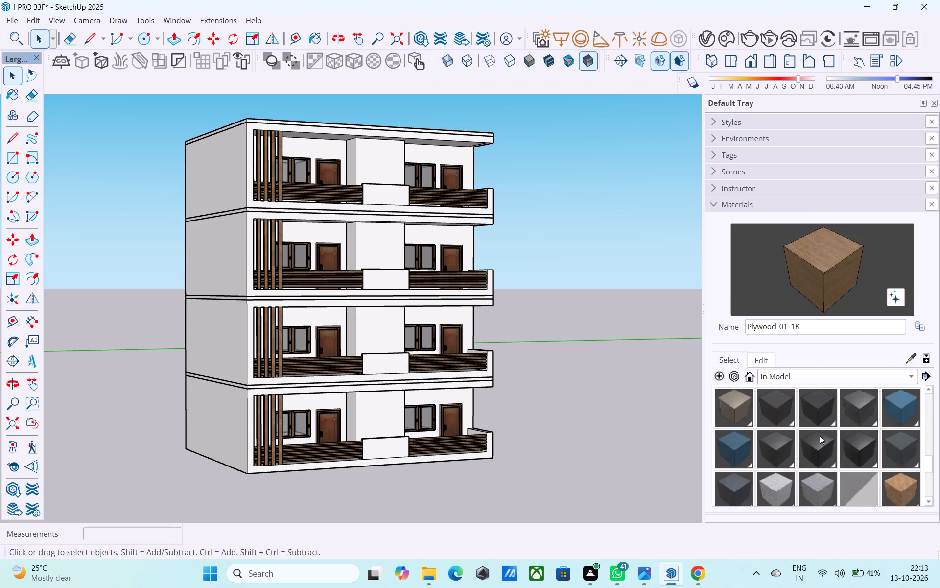
scroll(820, 436, up, 4)
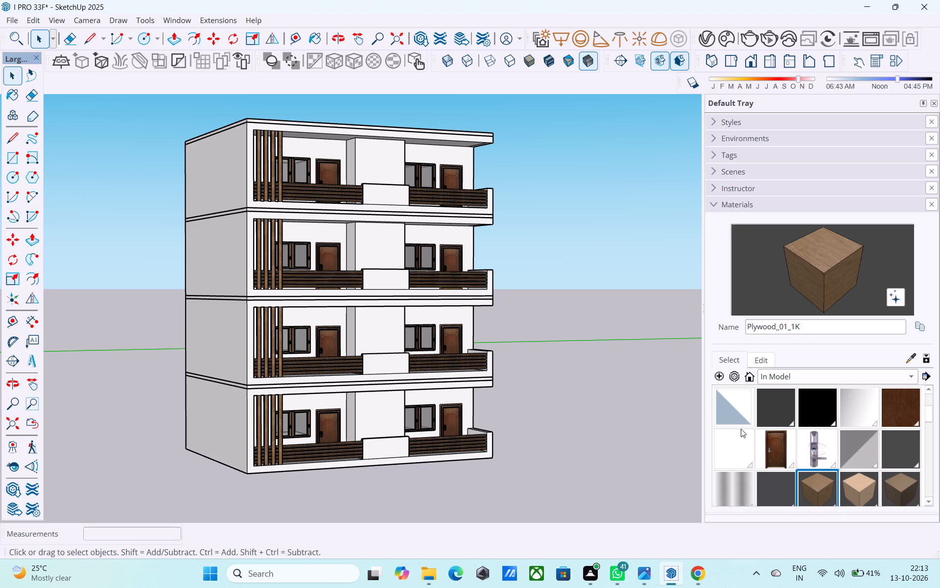
click(729, 447)
click(729, 447)
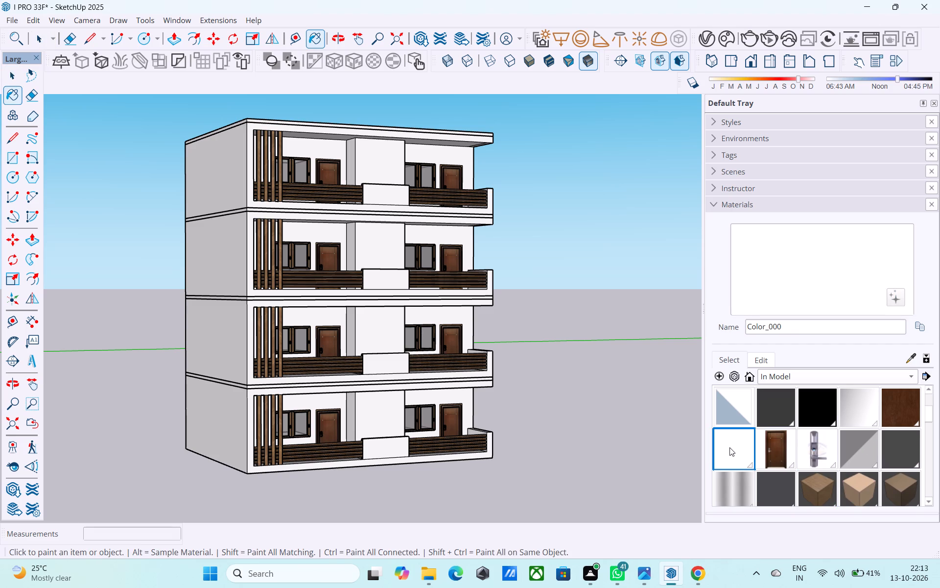
Edit the Color_000 material, trying pale yellow, pale green and cream tints, and darken it to a beige.
click(760, 367)
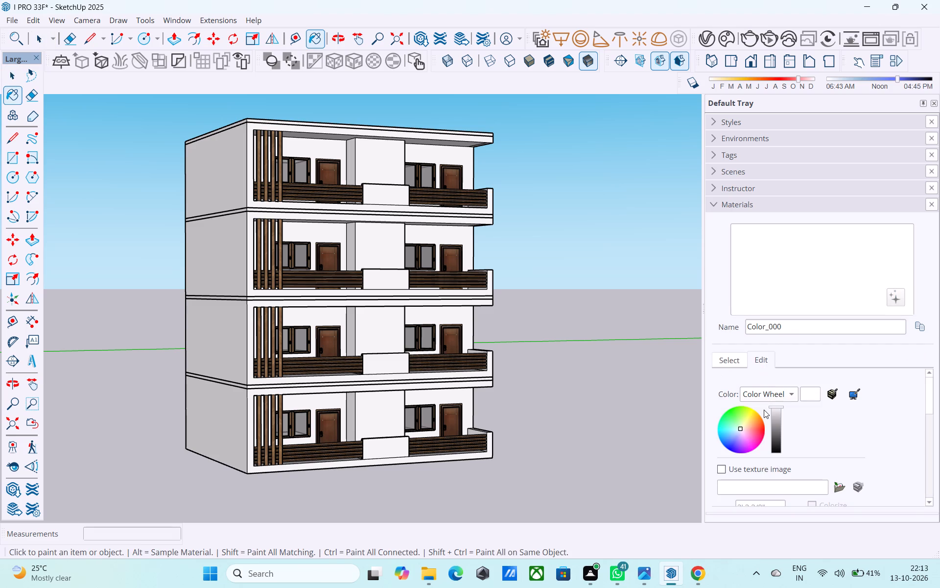
click(743, 425)
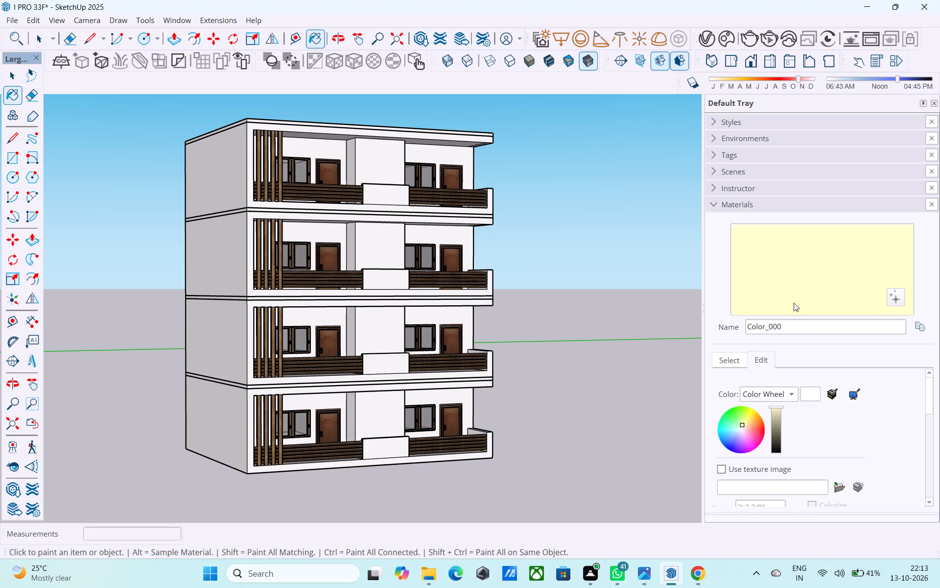
click(740, 426)
click(740, 427)
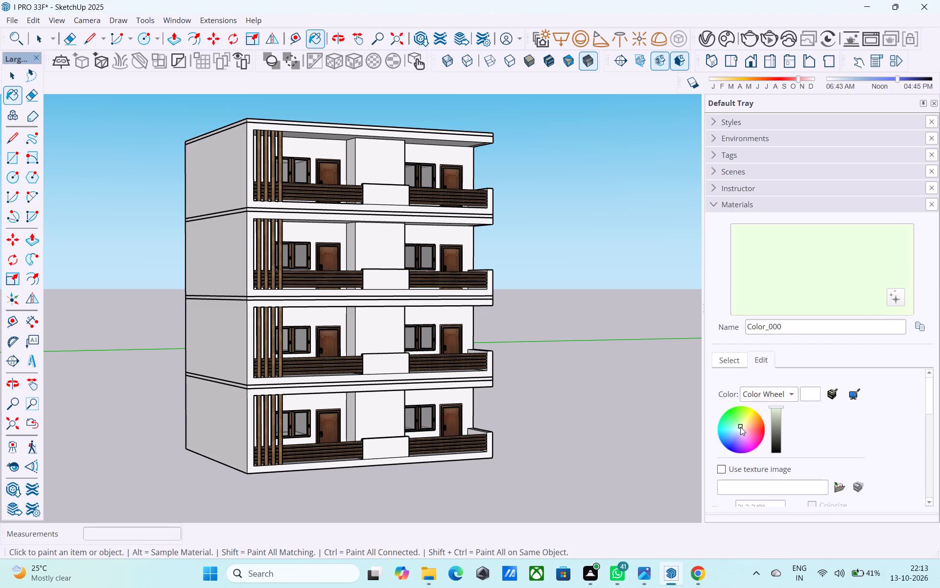
scroll(742, 427, up, 3)
click(743, 426)
click(775, 412)
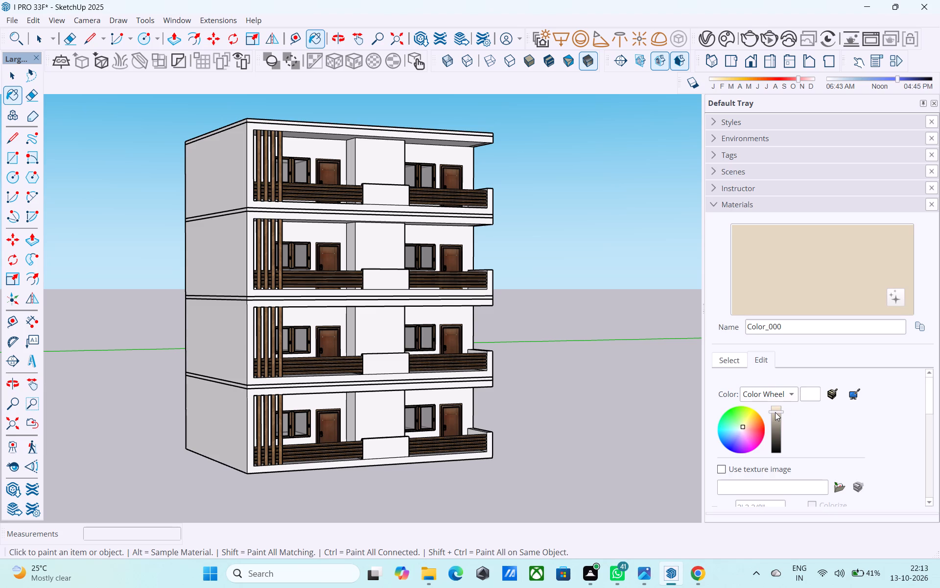
scroll(775, 412, down, 4)
Retune the Color_000 material through grey-pink, olive and purple tints, settling on a light beige.
click(745, 425)
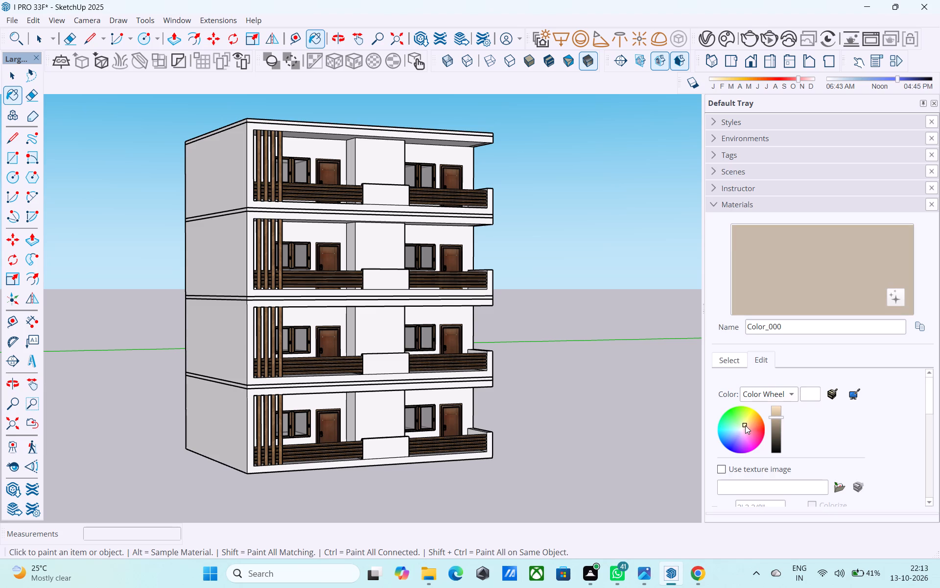
click(745, 425)
click(743, 423)
click(741, 429)
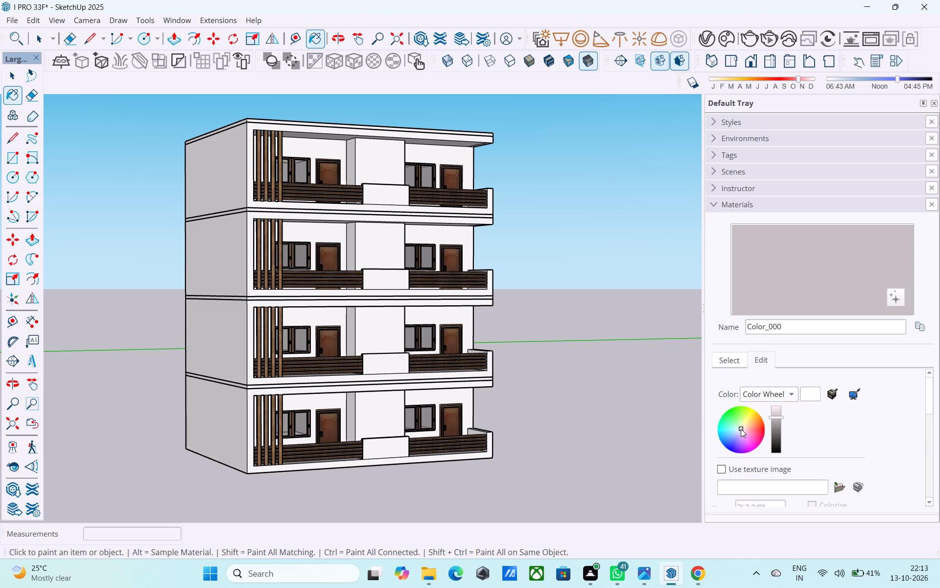
click(741, 429)
scroll(742, 428, up, 3)
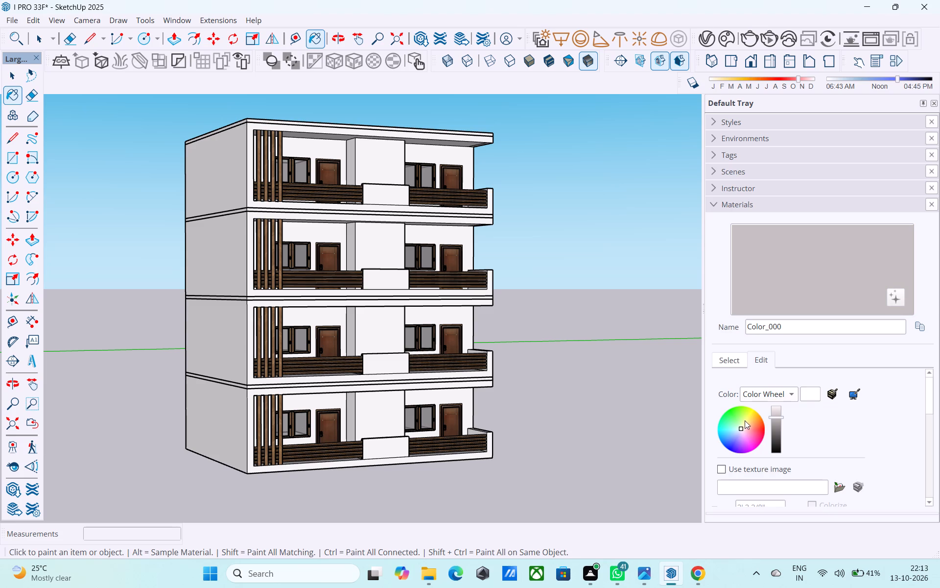
click(744, 426)
click(742, 425)
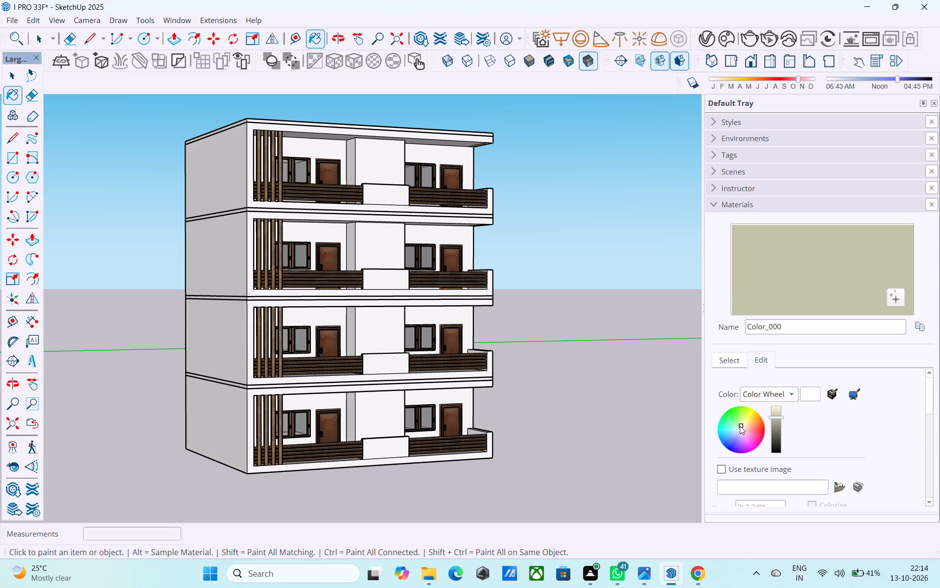
click(739, 426)
double_click(739, 427)
click(741, 434)
click(740, 430)
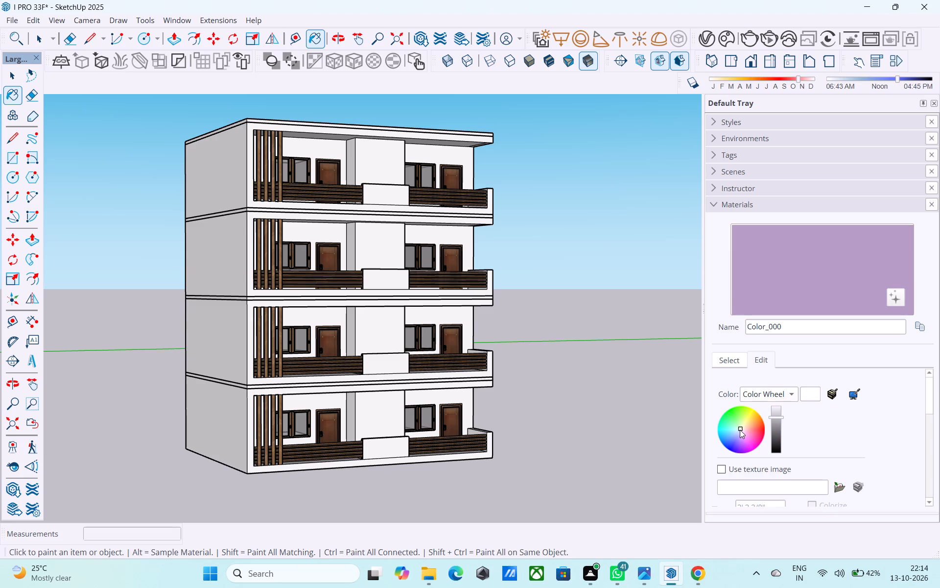
click(740, 424)
click(742, 424)
click(743, 427)
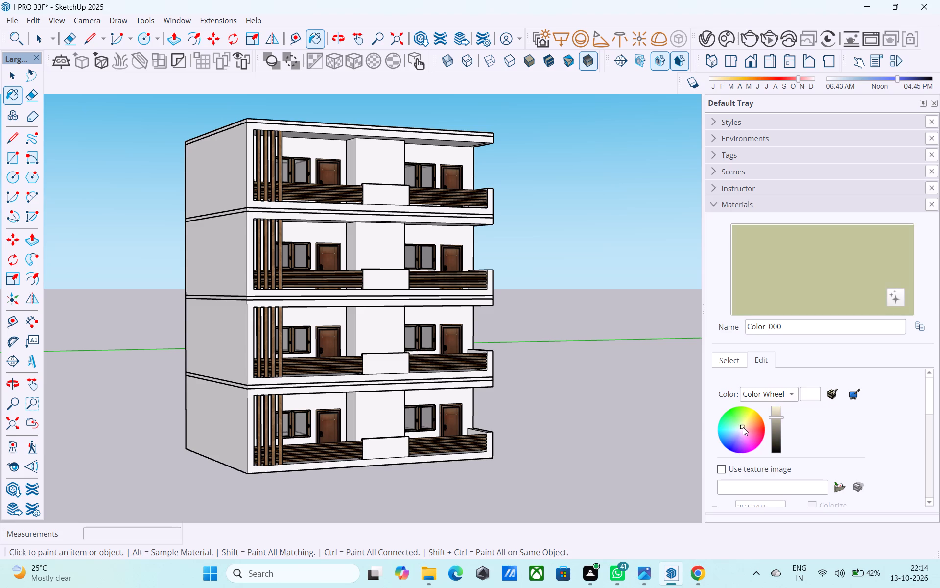
click(742, 429)
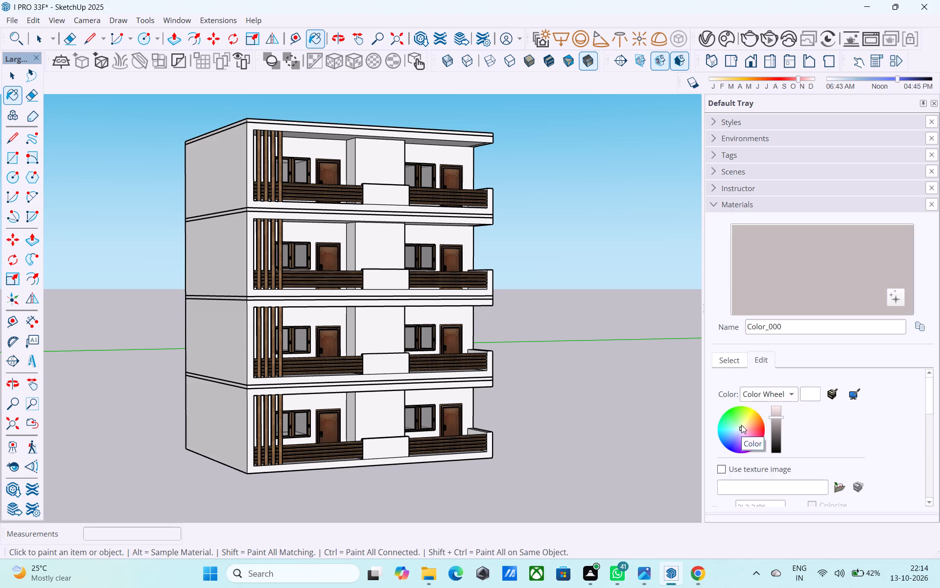
click(743, 426)
click(743, 427)
click(774, 412)
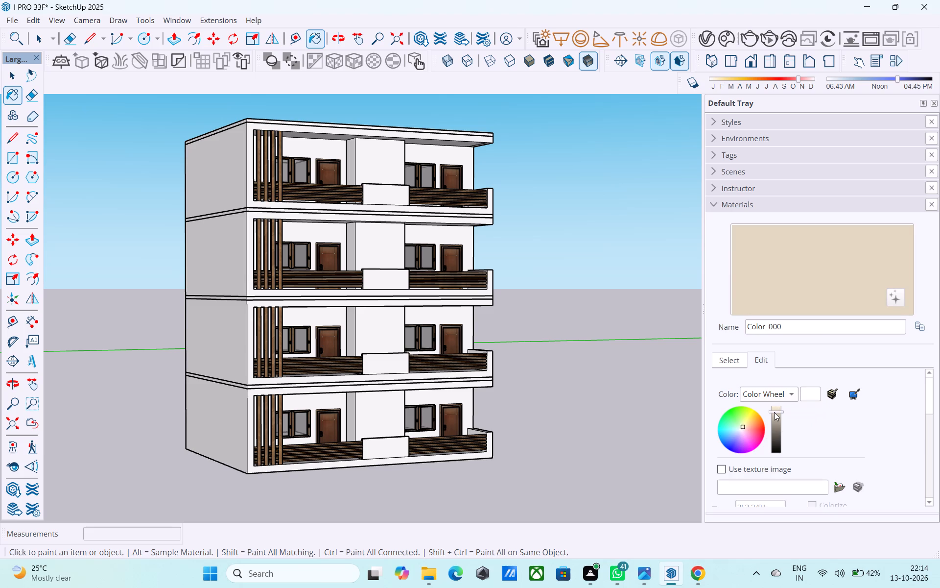
click(838, 279)
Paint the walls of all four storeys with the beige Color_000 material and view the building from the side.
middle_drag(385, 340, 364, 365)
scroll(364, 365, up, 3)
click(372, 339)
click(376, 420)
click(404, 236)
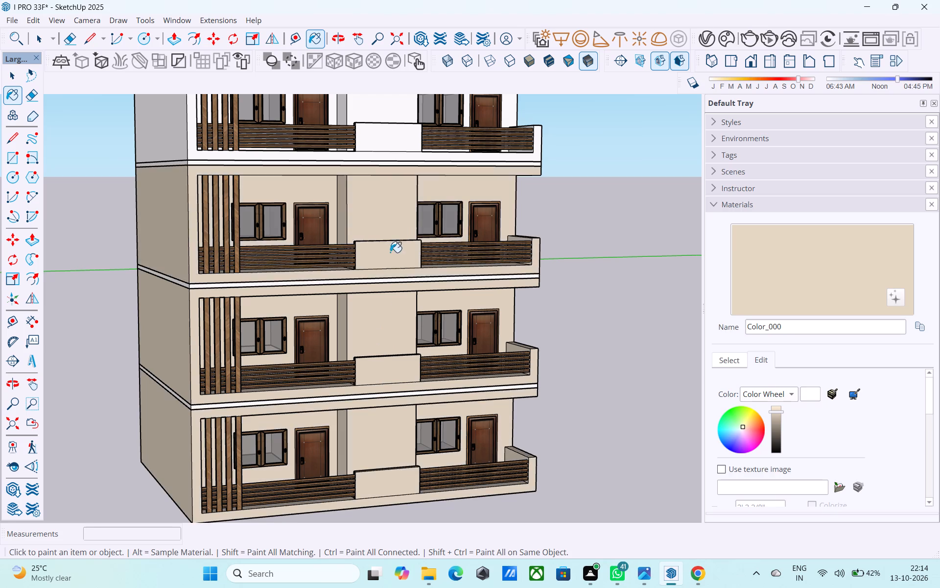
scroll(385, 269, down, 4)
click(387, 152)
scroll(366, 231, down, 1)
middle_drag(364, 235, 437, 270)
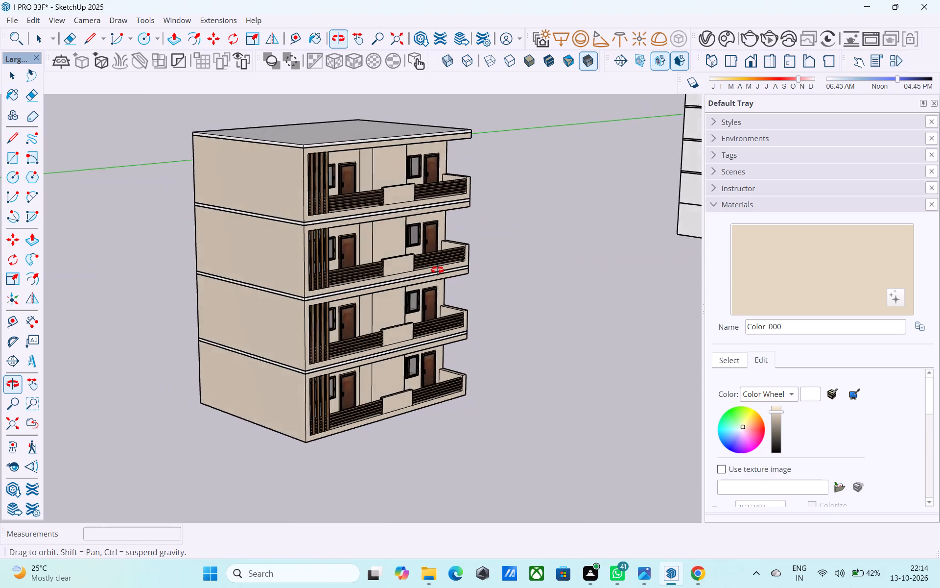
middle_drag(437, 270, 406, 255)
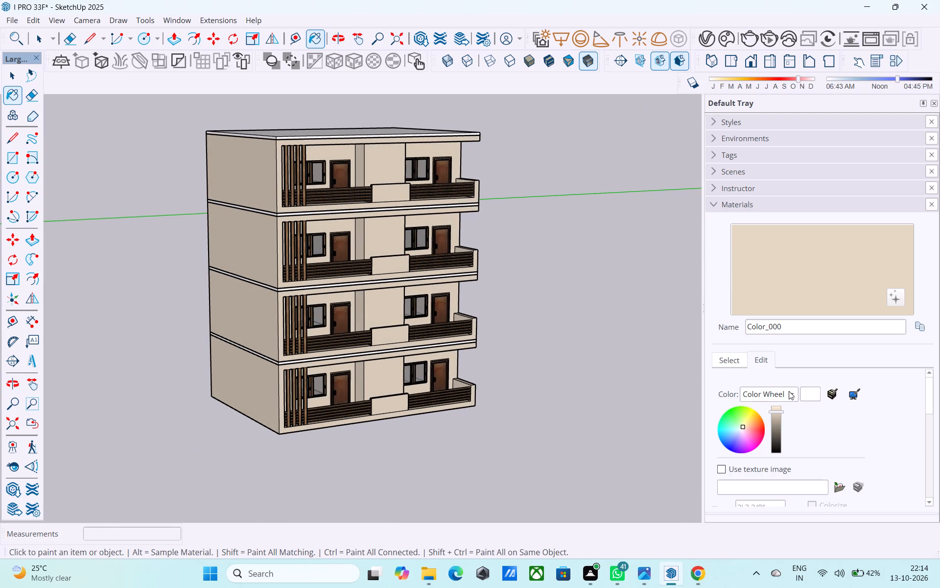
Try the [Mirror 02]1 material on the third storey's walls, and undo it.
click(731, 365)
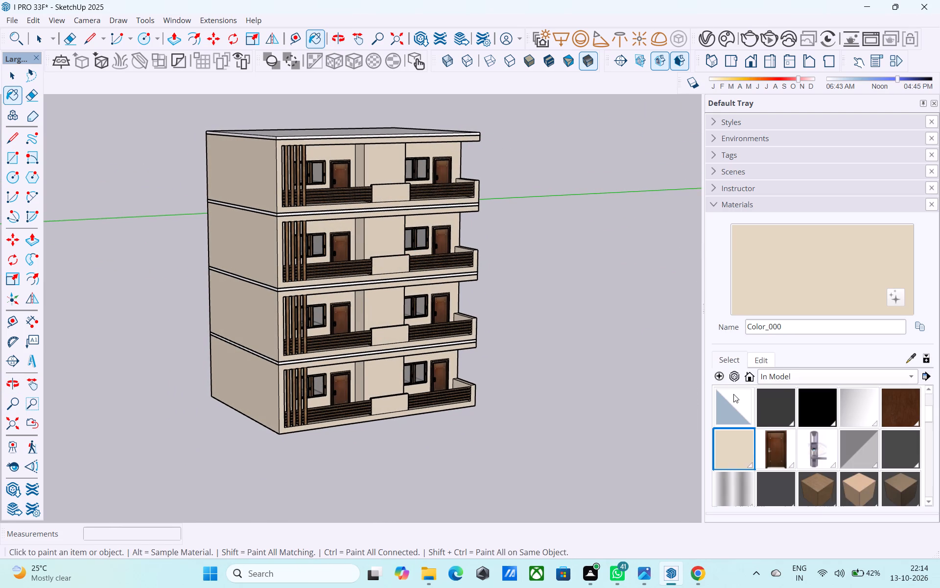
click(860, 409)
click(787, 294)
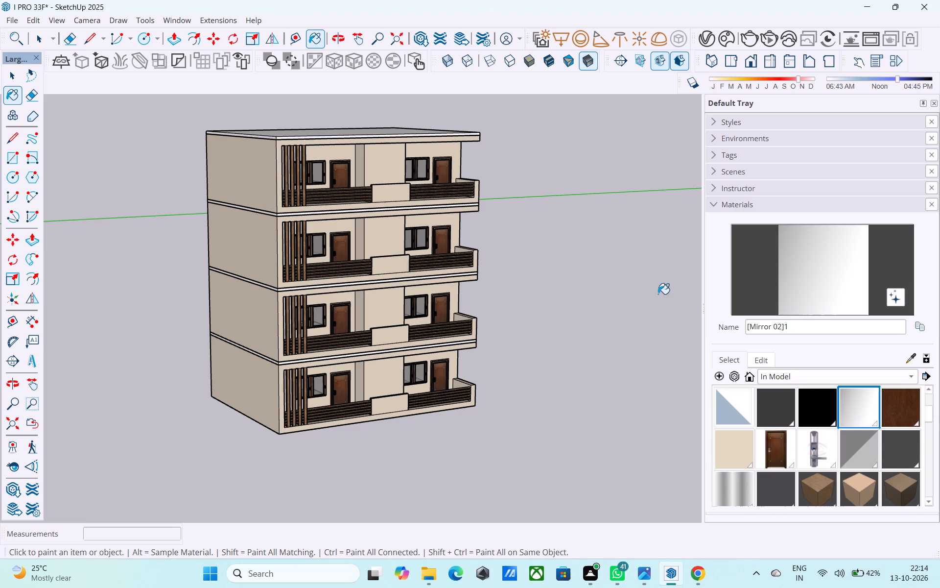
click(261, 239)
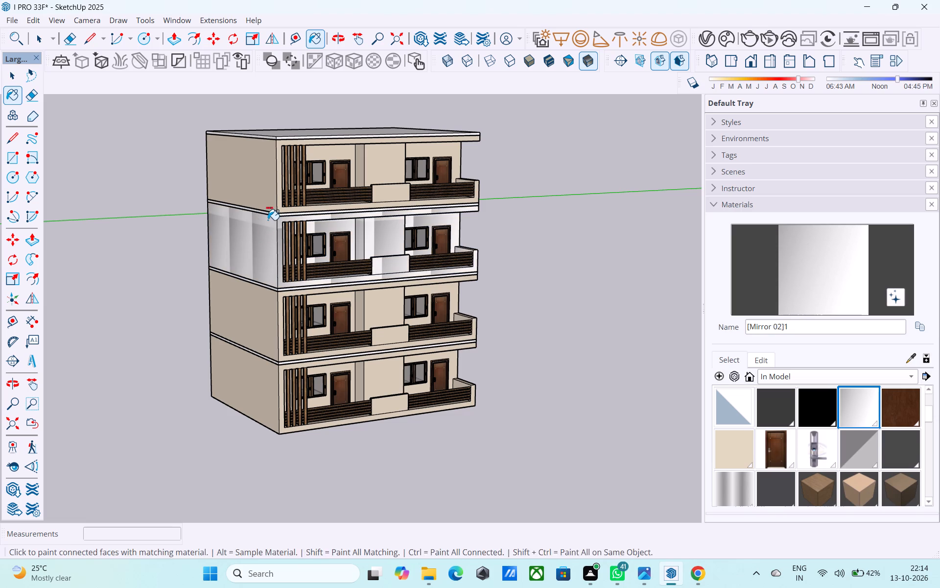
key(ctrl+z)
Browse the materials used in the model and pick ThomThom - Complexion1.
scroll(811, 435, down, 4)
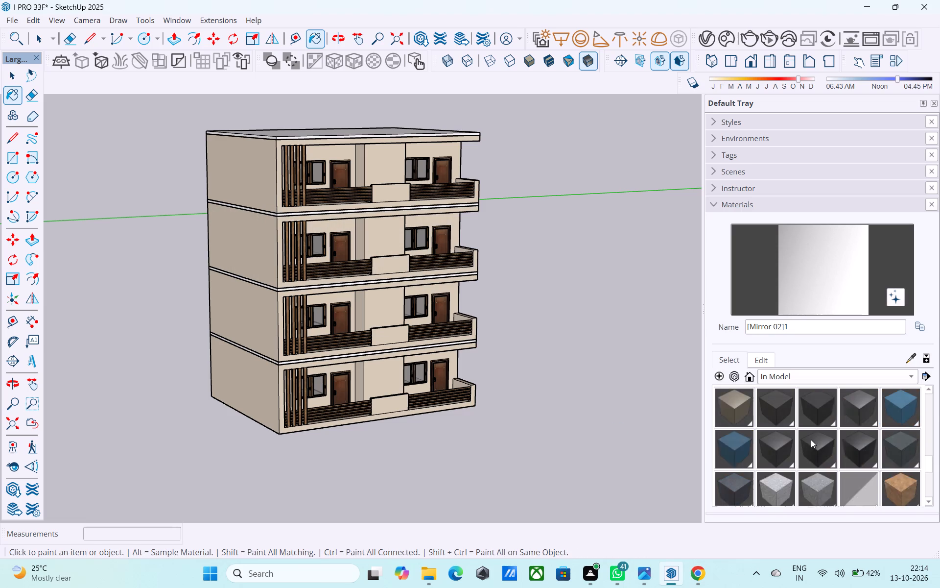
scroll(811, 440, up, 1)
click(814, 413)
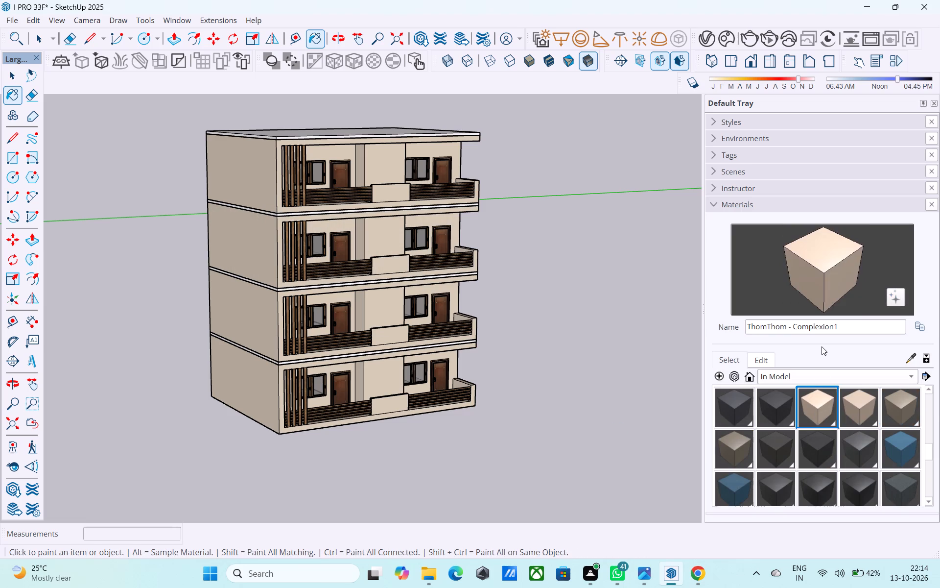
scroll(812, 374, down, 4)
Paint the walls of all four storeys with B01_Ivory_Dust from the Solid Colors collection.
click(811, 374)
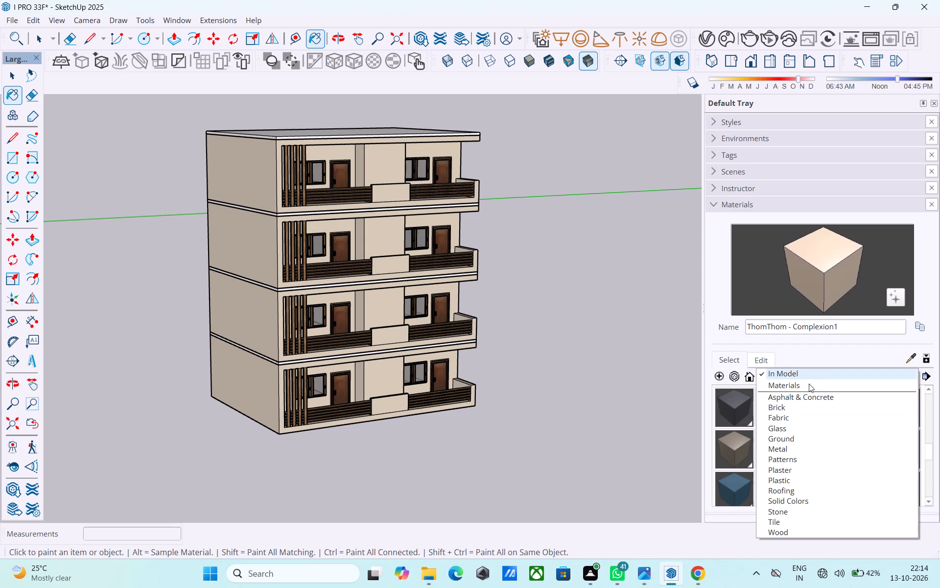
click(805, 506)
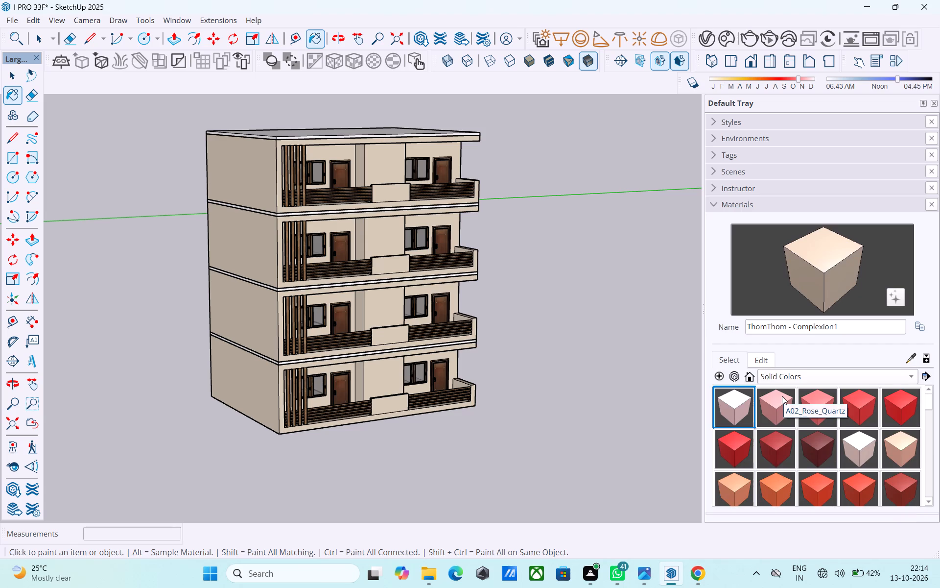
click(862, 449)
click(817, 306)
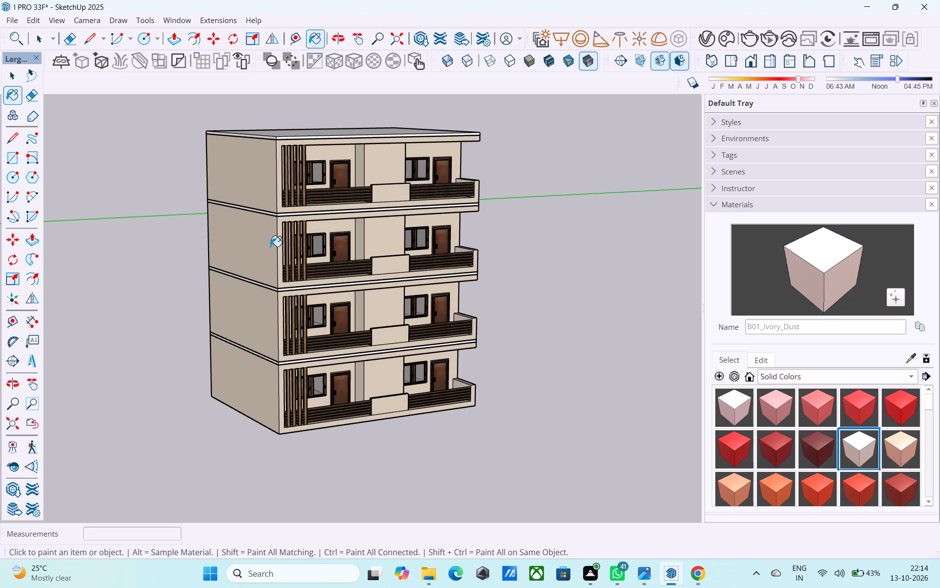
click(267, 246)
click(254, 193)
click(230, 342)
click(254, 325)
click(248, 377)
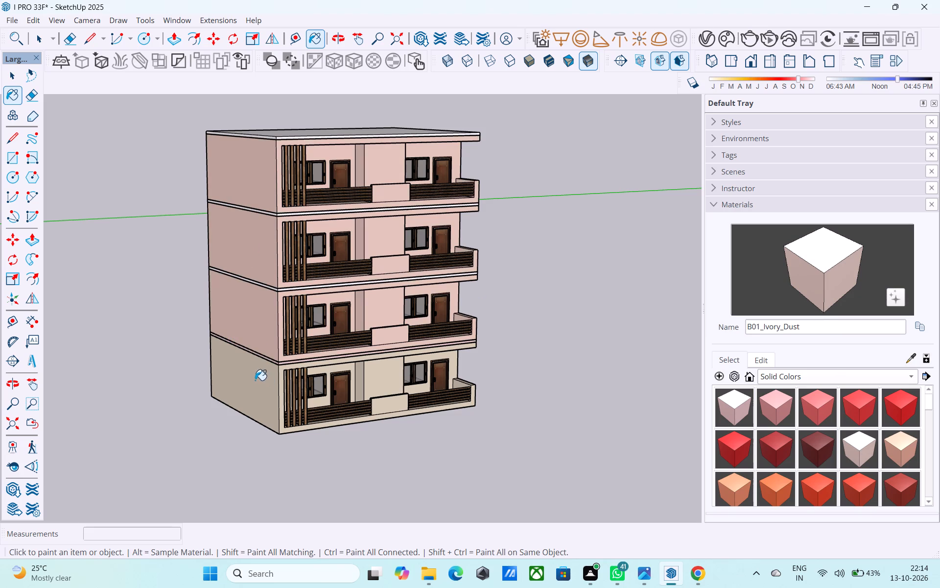
Paint the walls of all four storeys with C01_Vanilla_Cream from Solid Colors and turn the building to face the front.
scroll(814, 422, down, 3)
click(779, 446)
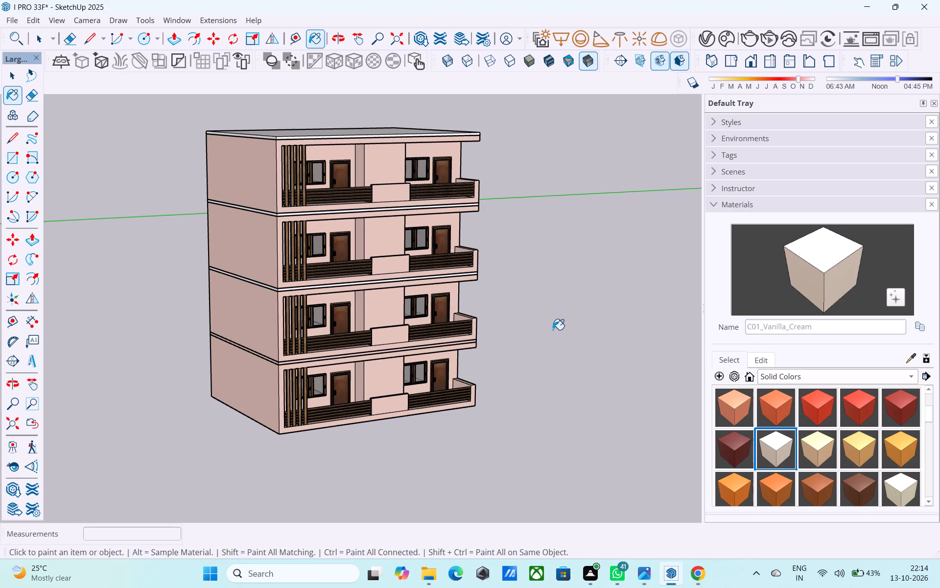
click(270, 175)
click(254, 242)
click(262, 304)
click(258, 373)
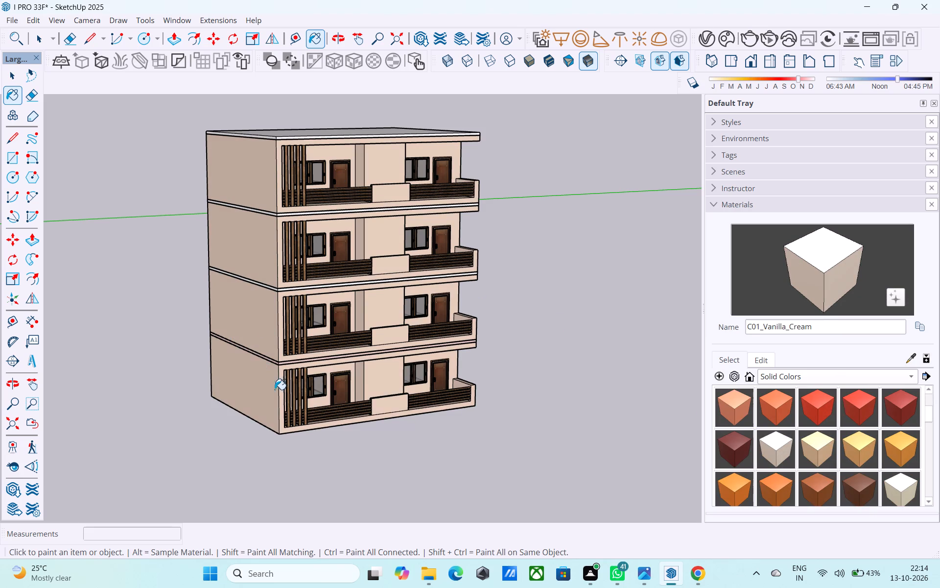
middle_drag(381, 354, 199, 351)
middle_drag(354, 330, 280, 305)
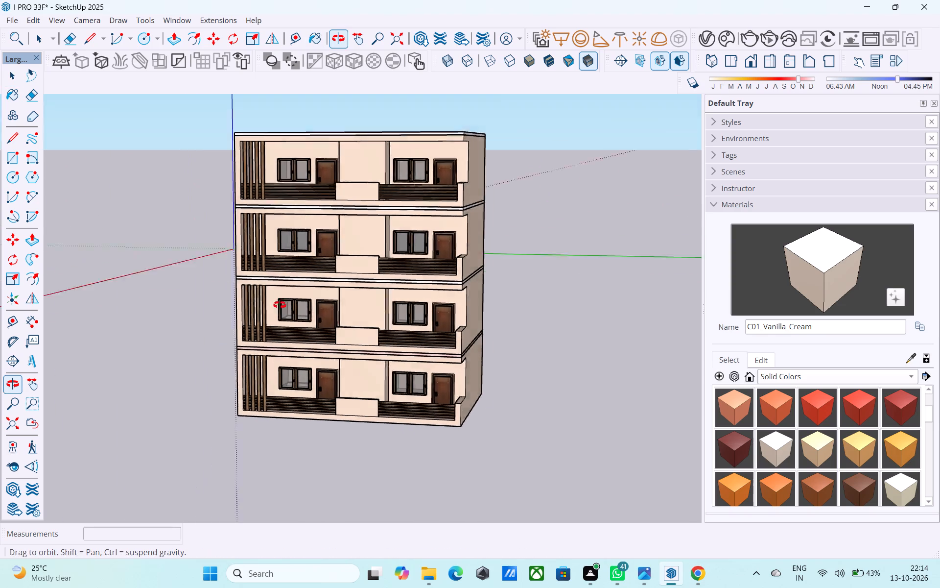
middle_drag(280, 305, 415, 323)
Darken the C01_Vanilla_Cream wall colour slightly.
click(764, 360)
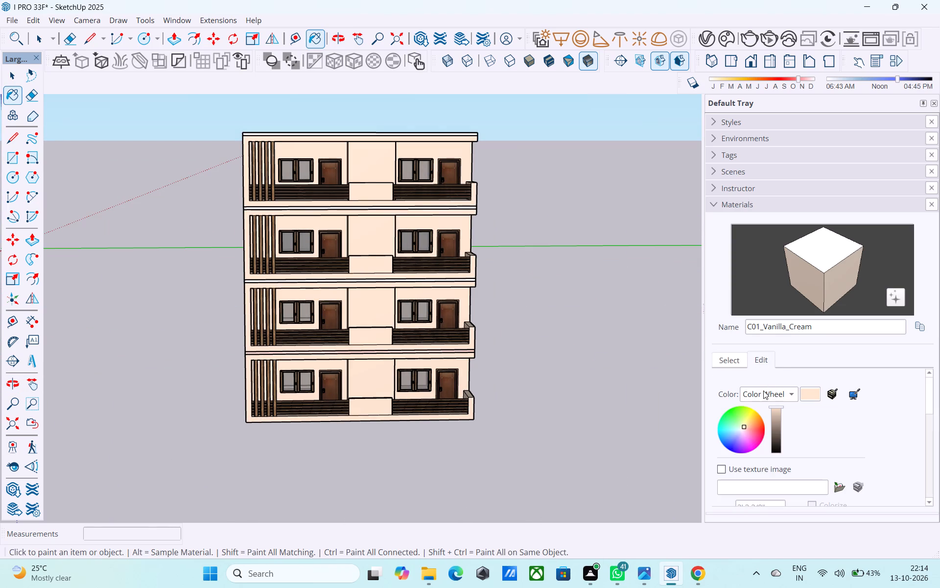
click(772, 408)
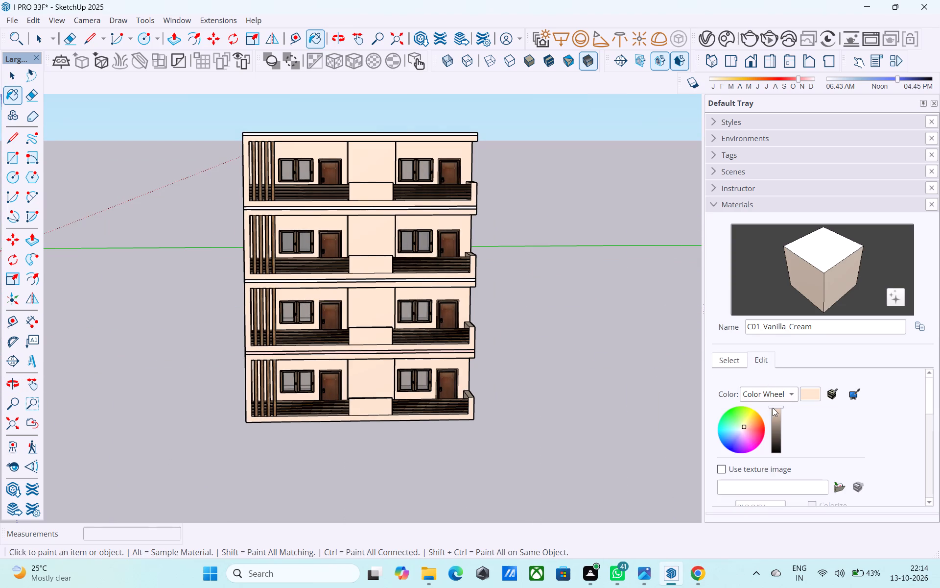
click(774, 409)
Try a metalness of about 0.6 on C01_Vanilla_Cream, and bring it down to 0.00.
scroll(774, 455, down, 3)
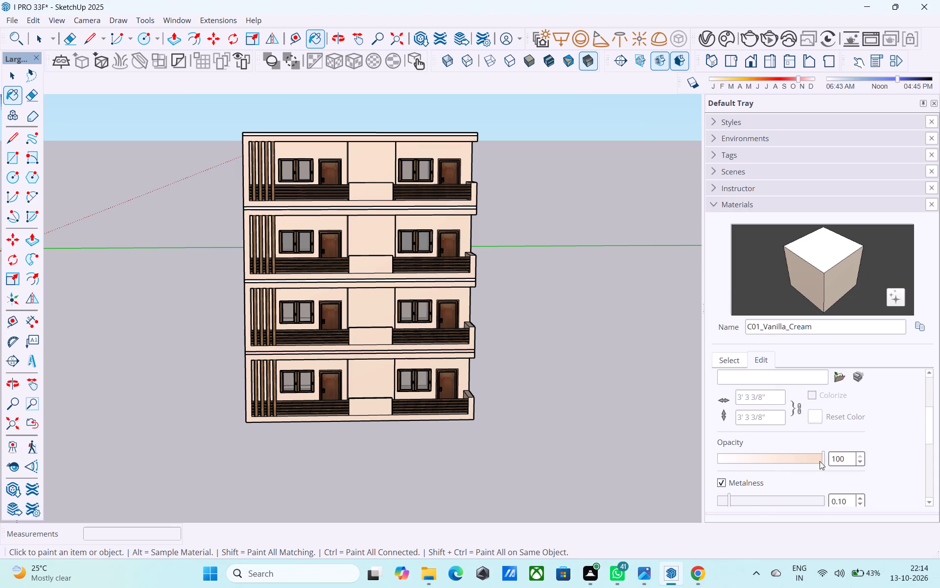
scroll(818, 469, down, 1)
drag(731, 468, 793, 451)
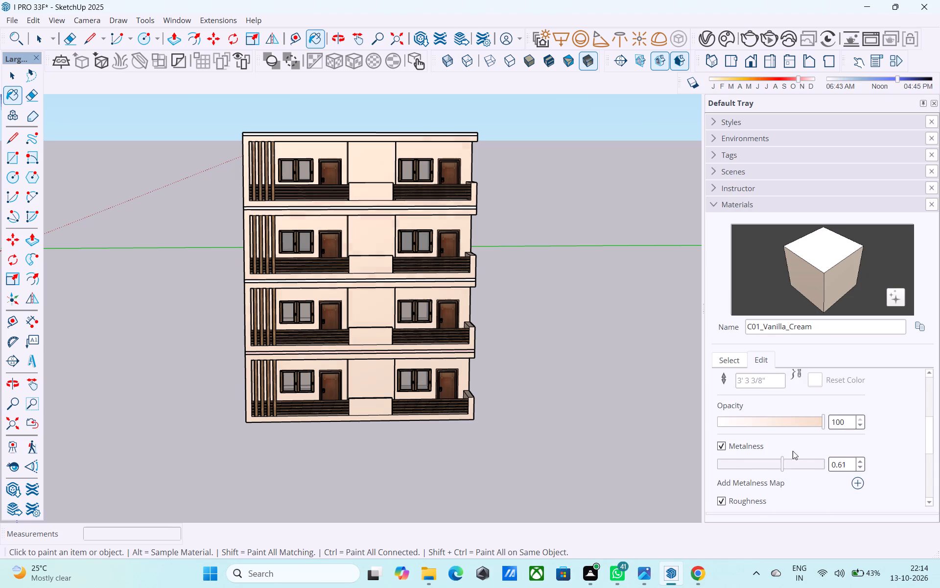
drag(793, 451, 783, 457)
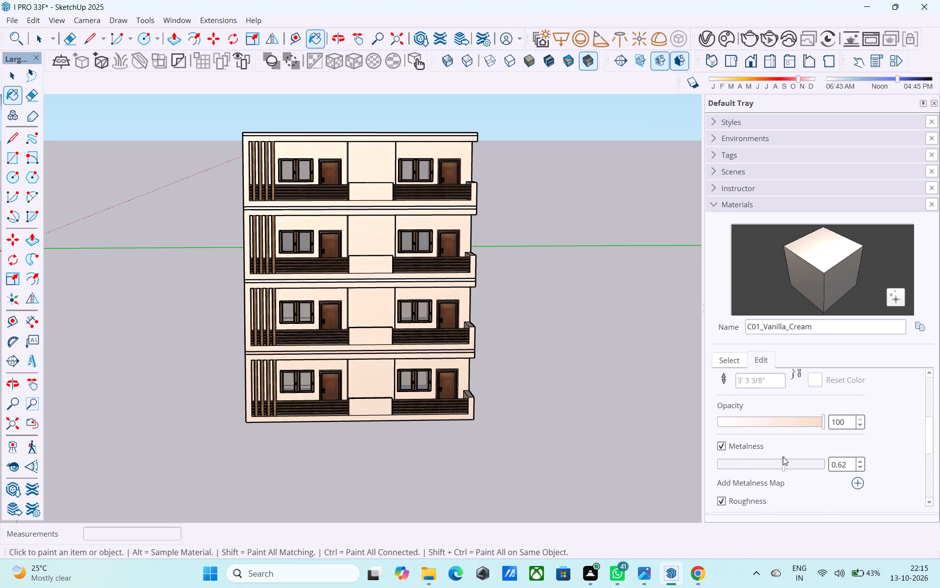
drag(783, 457, 702, 459)
Set the roughness of C01_Vanilla_Cream to 1.00 after trying 0.00, and look over its remaining surface settings.
scroll(711, 475, down, 1)
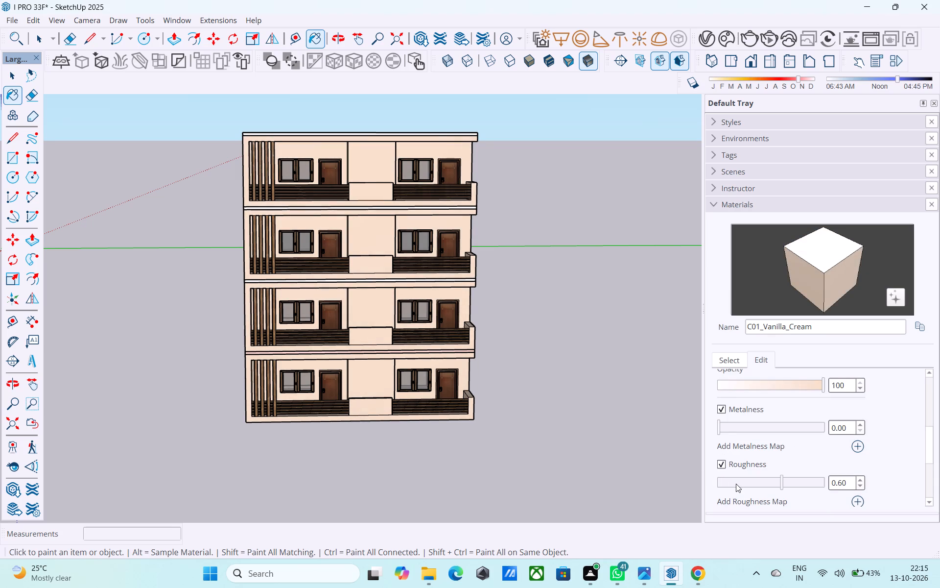
scroll(736, 484, down, 1)
drag(776, 486, 693, 488)
drag(693, 488, 883, 485)
scroll(823, 462, down, 4)
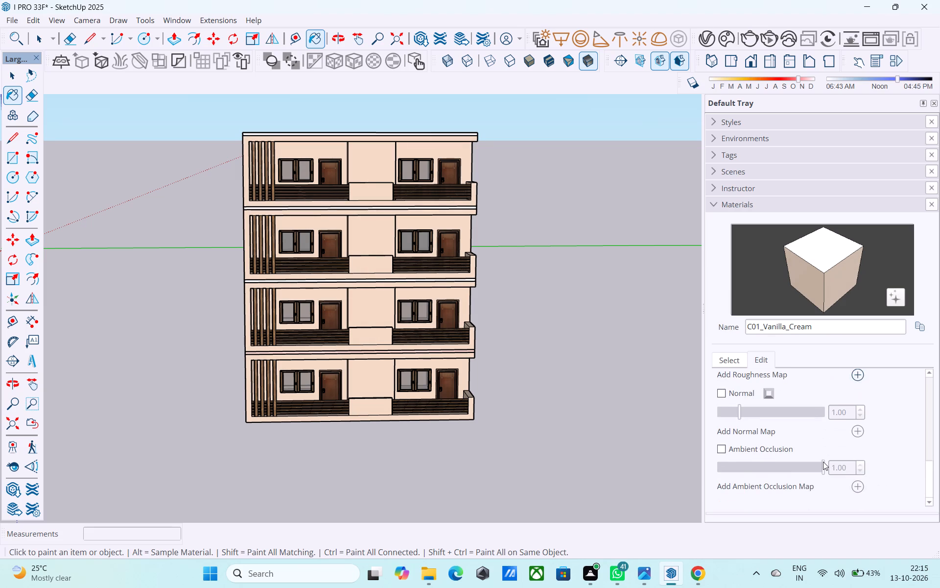
scroll(823, 462, up, 1)
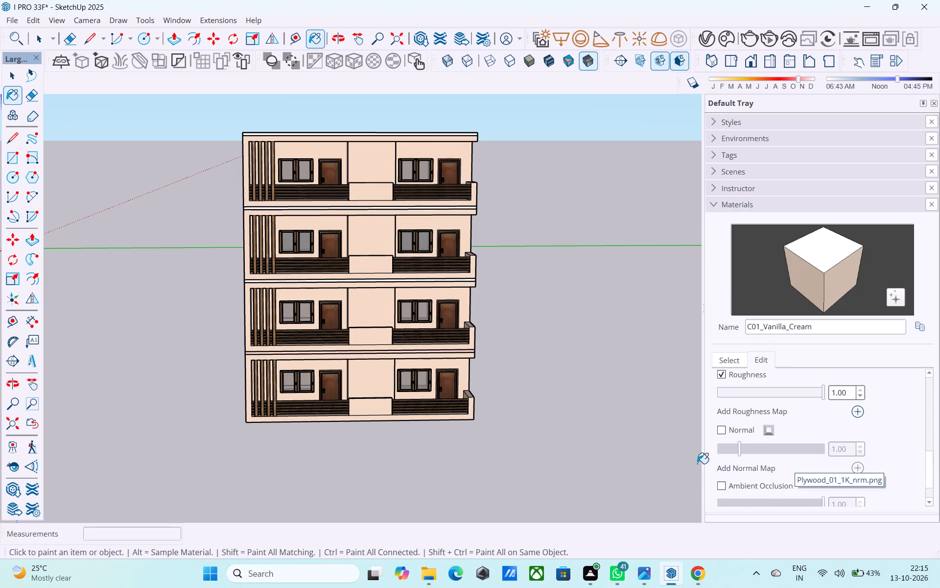
Paint the roof slab and the remaining white floor slab bands of the building with C01_Vanilla_Cream.
scroll(732, 451, up, 1)
scroll(511, 351, down, 3)
middle_drag(516, 388, 516, 516)
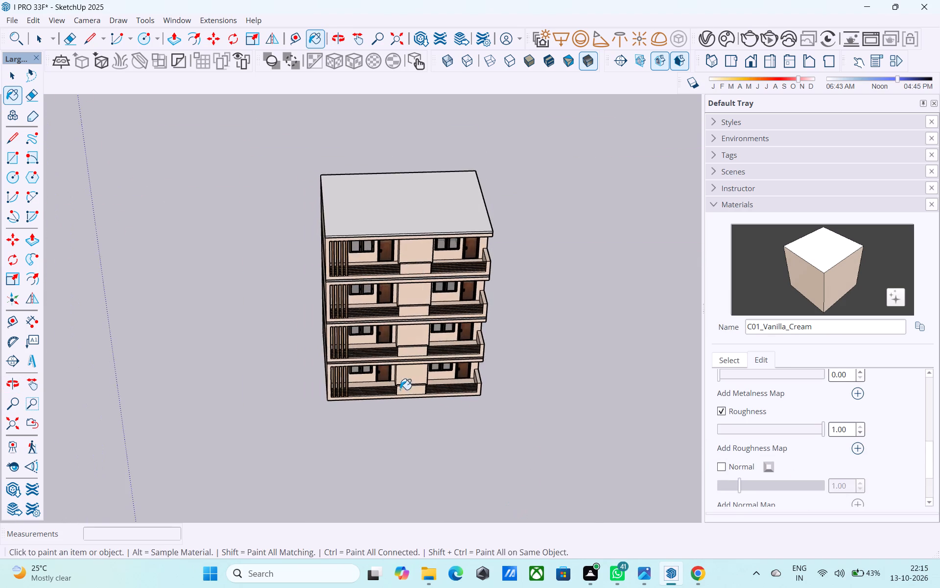
middle_drag(383, 332, 616, 280)
scroll(435, 220, up, 4)
click(323, 199)
scroll(474, 252, up, 1)
middle_drag(483, 252, 128, 254)
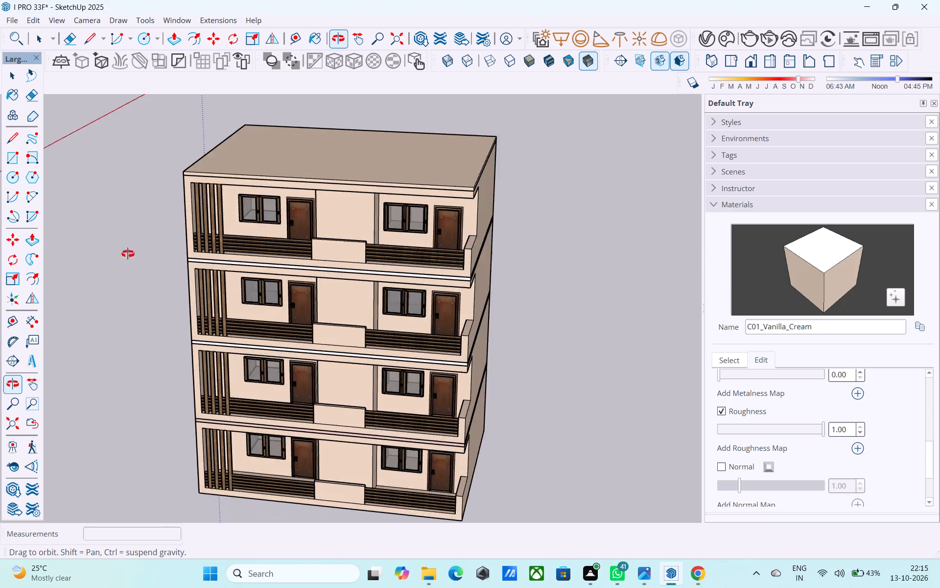
middle_drag(128, 254, 110, 254)
middle_drag(394, 248, 686, 246)
scroll(371, 312, up, 8)
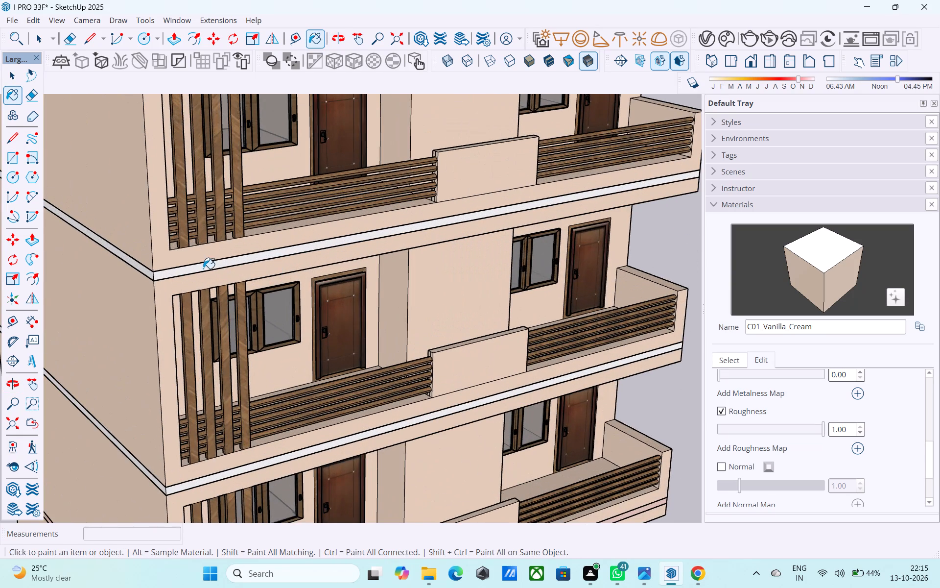
click(203, 269)
scroll(209, 278, down, 4)
scroll(254, 406, up, 6)
click(242, 417)
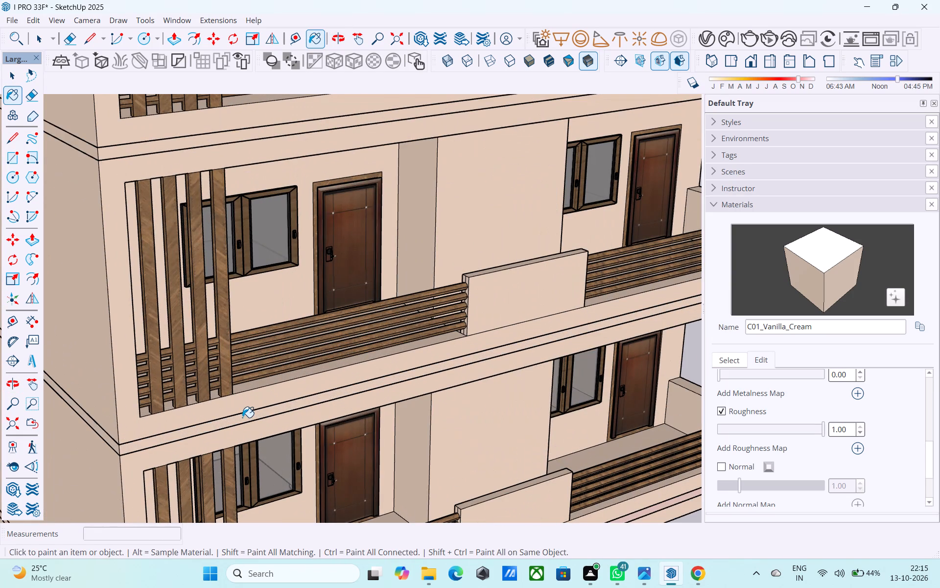
Examine the painted slabs and walls of the four-storey building from the front and the side.
scroll(331, 396, down, 5)
scroll(372, 394, down, 3)
middle_drag(376, 406, 377, 360)
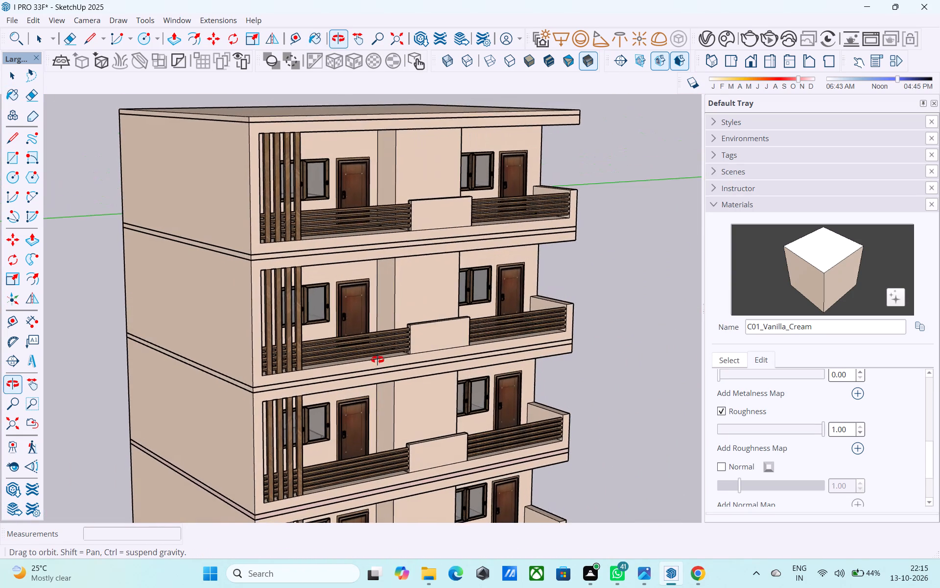
middle_drag(377, 360, 353, 342)
scroll(337, 470, up, 4)
scroll(350, 417, down, 9)
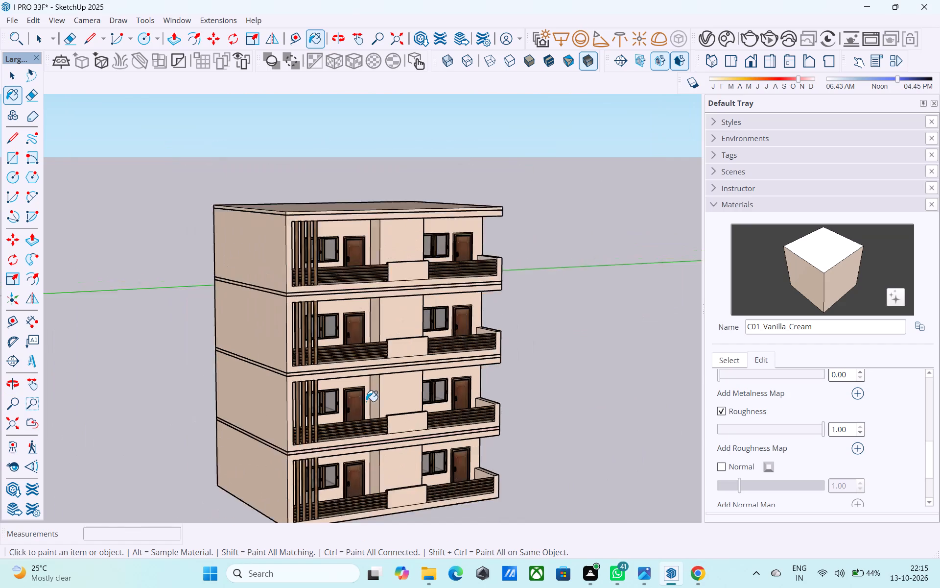
scroll(366, 401, down, 1)
middle_drag(467, 424, 339, 428)
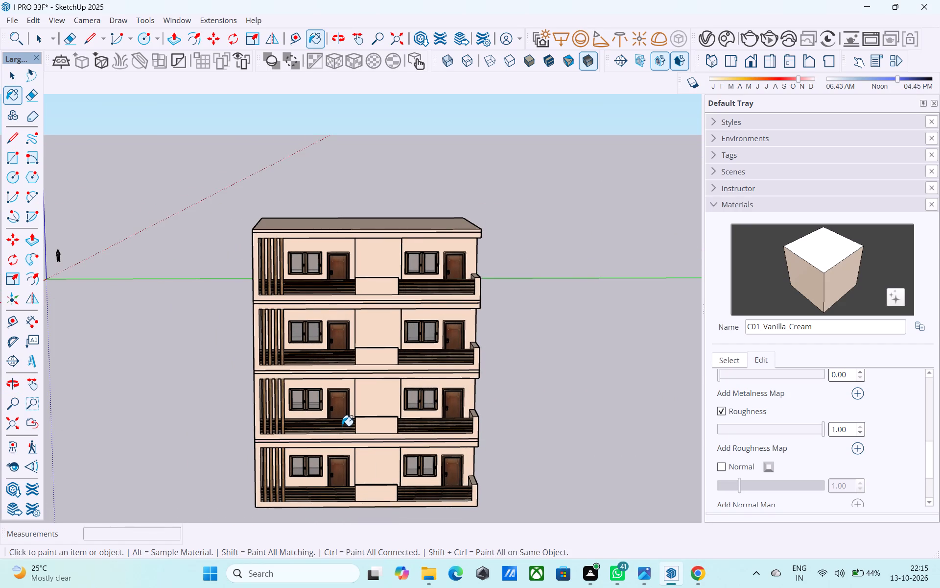
middle_drag(342, 426, 579, 386)
middle_drag(579, 386, 628, 389)
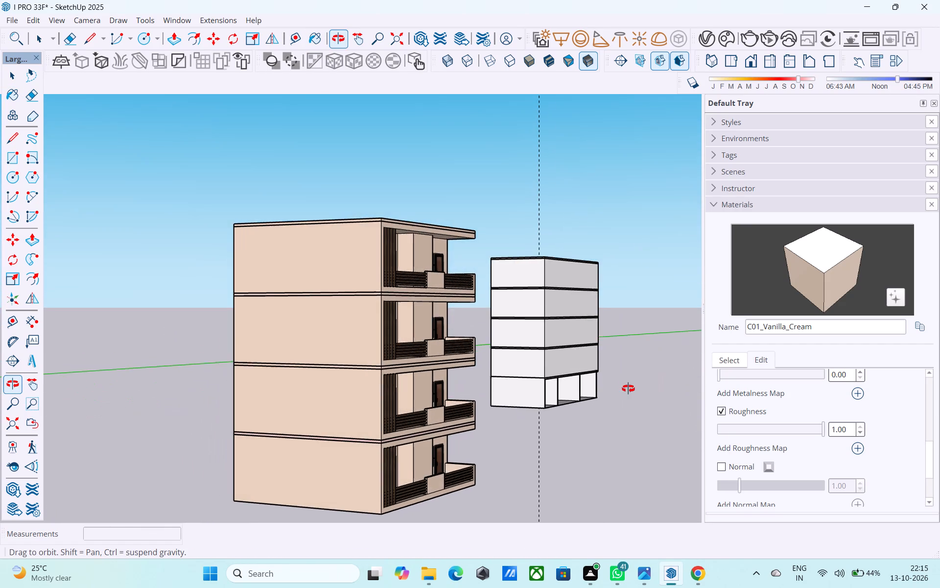
middle_drag(628, 389, 605, 392)
scroll(599, 395, down, 1)
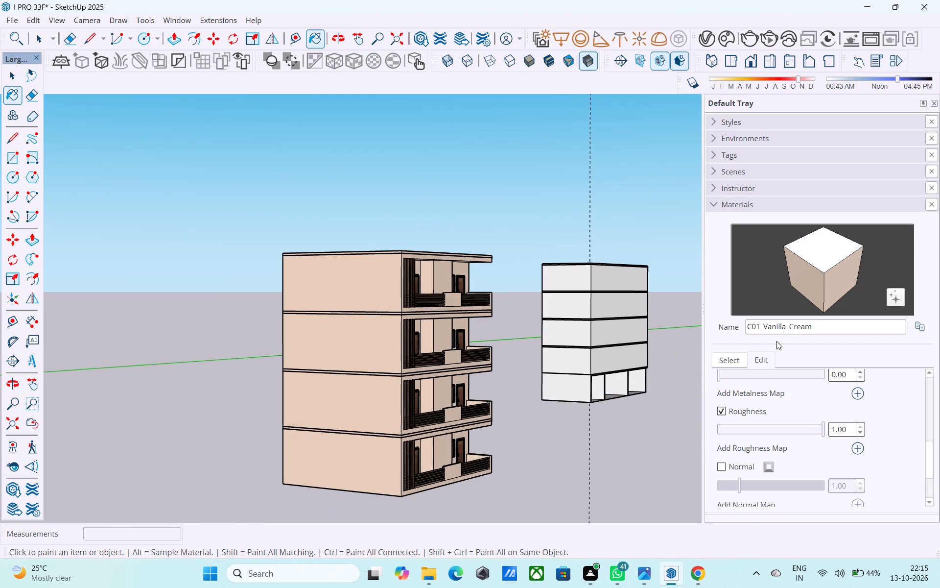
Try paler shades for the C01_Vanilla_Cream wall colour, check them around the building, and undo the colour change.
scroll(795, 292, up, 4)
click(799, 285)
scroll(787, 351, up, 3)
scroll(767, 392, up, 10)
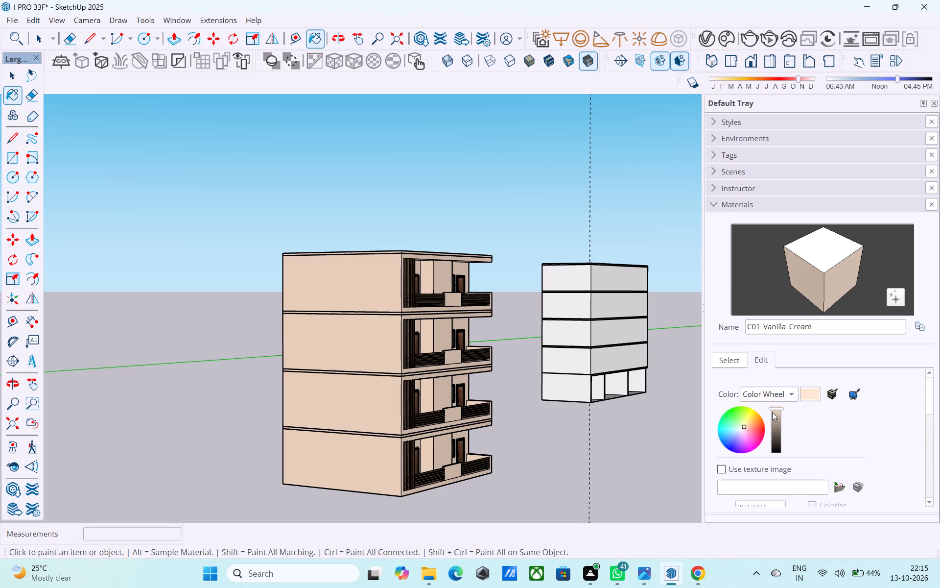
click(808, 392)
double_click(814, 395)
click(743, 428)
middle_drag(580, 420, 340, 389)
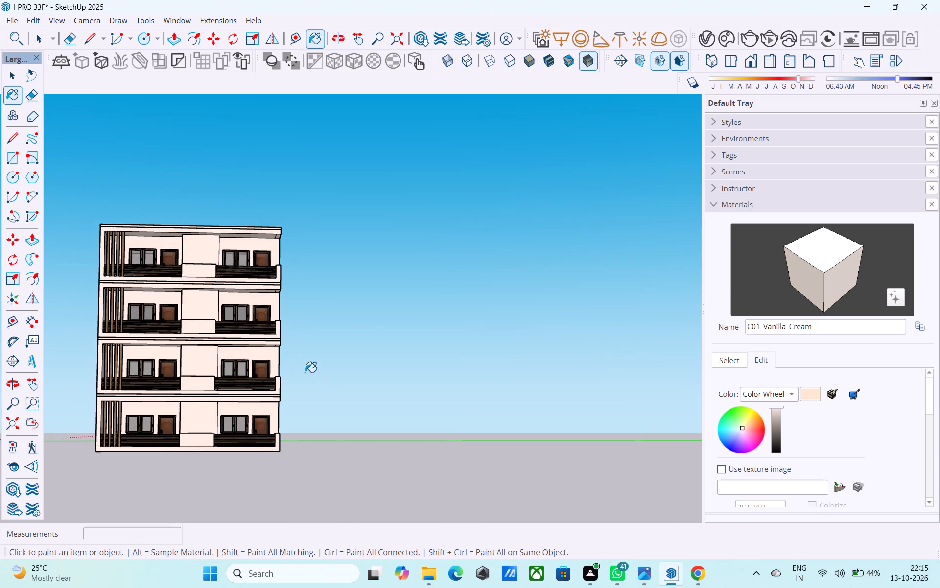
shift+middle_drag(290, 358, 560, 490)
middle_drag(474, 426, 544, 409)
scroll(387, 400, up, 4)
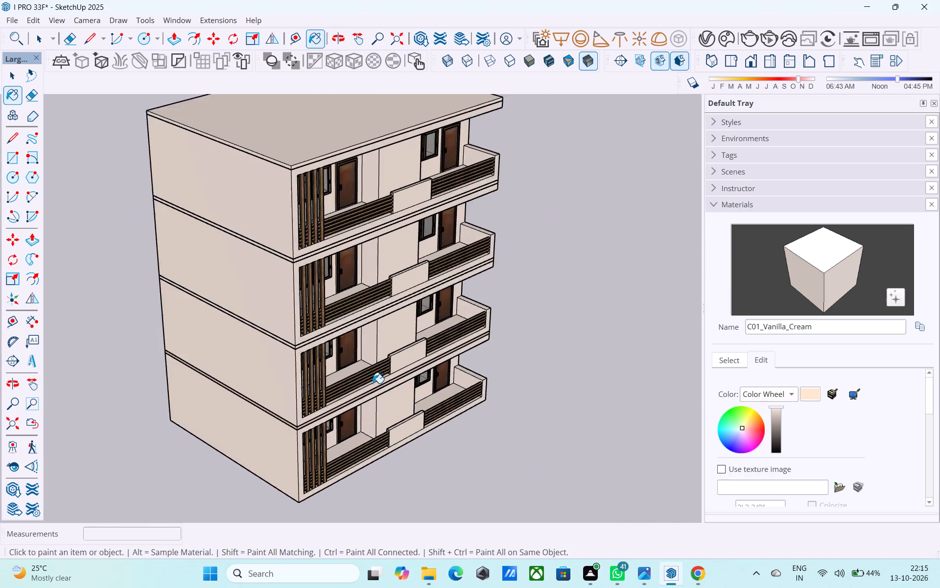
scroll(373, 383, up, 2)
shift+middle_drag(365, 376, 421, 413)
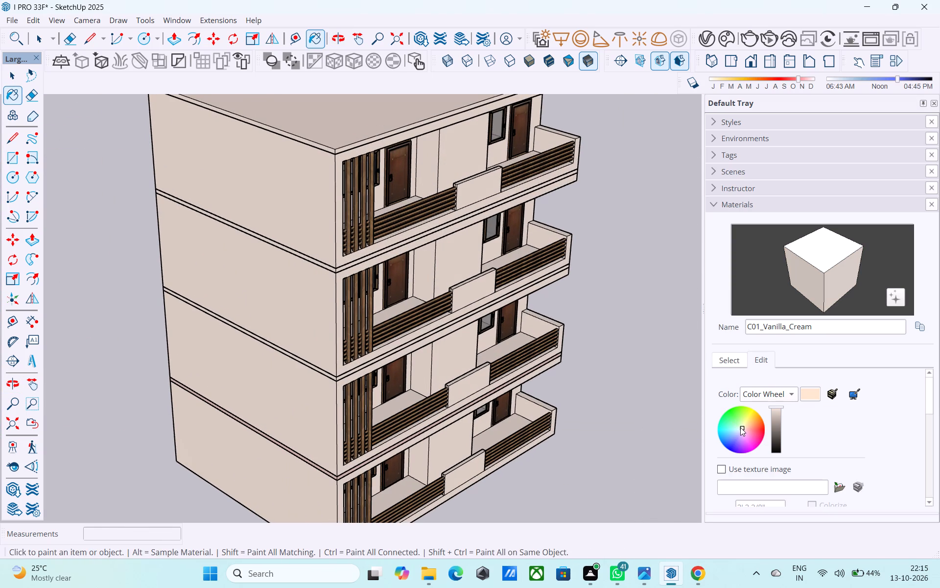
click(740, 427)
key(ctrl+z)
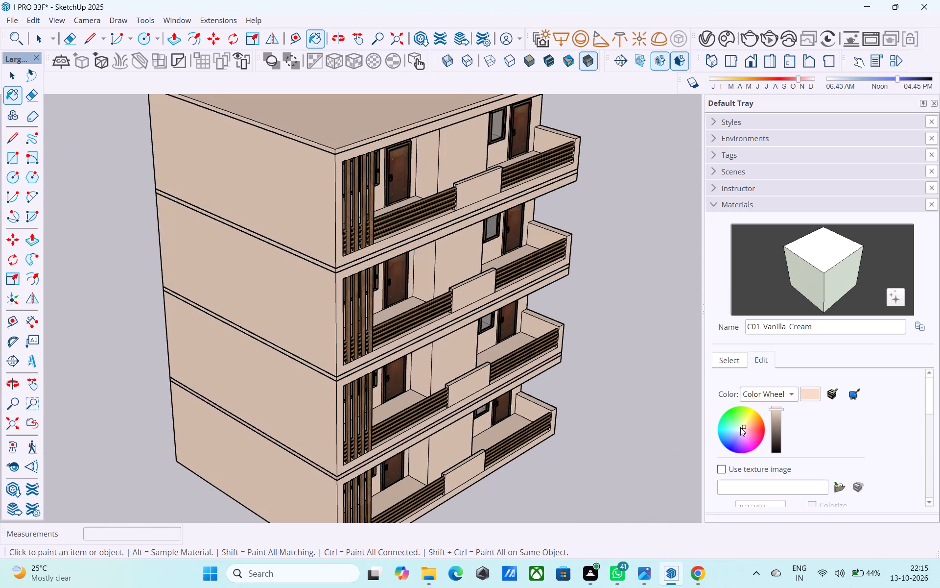
Shift the C01_Vanilla_Cream colour to a paler, less saturated cream and view it on the front facade.
scroll(741, 427, up, 3)
scroll(741, 427, down, 2)
scroll(741, 427, up, 2)
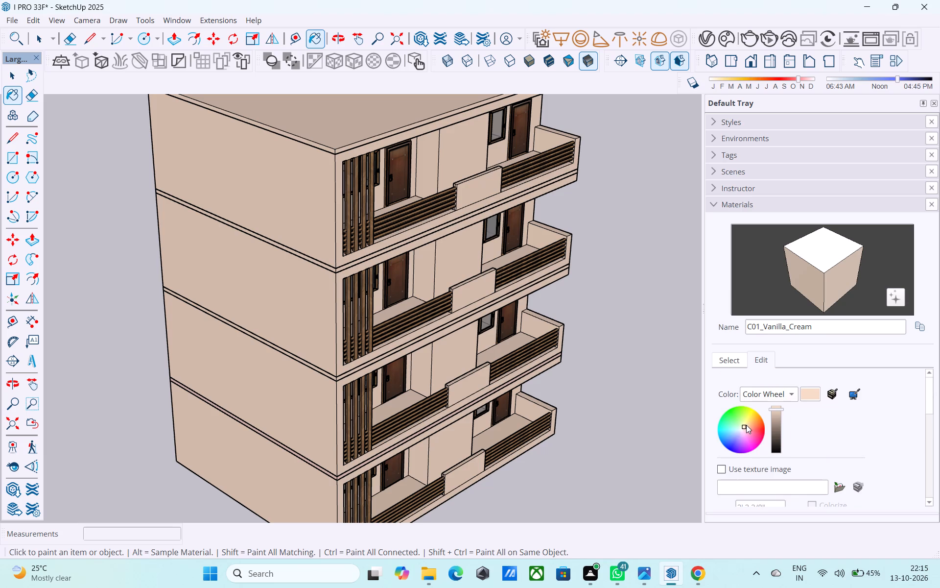
click(742, 426)
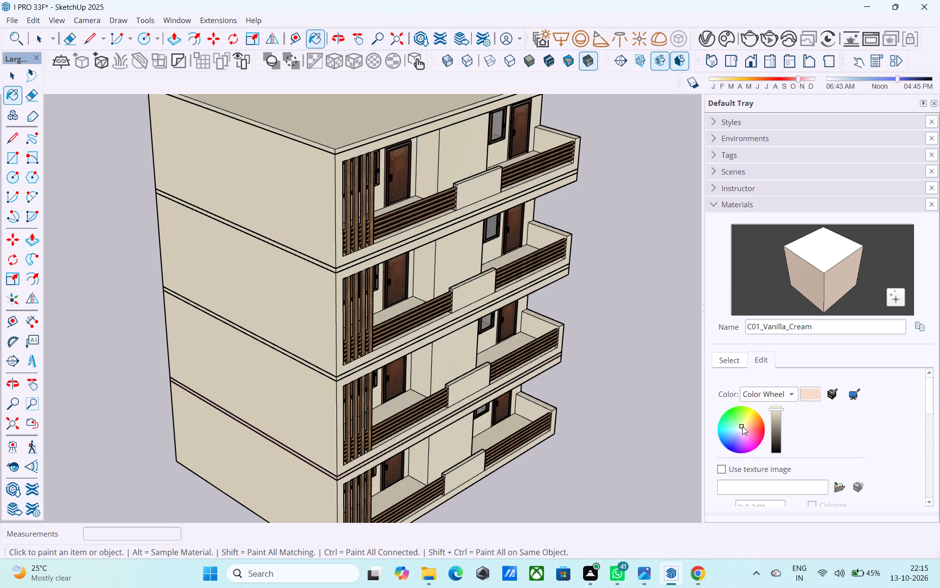
click(744, 426)
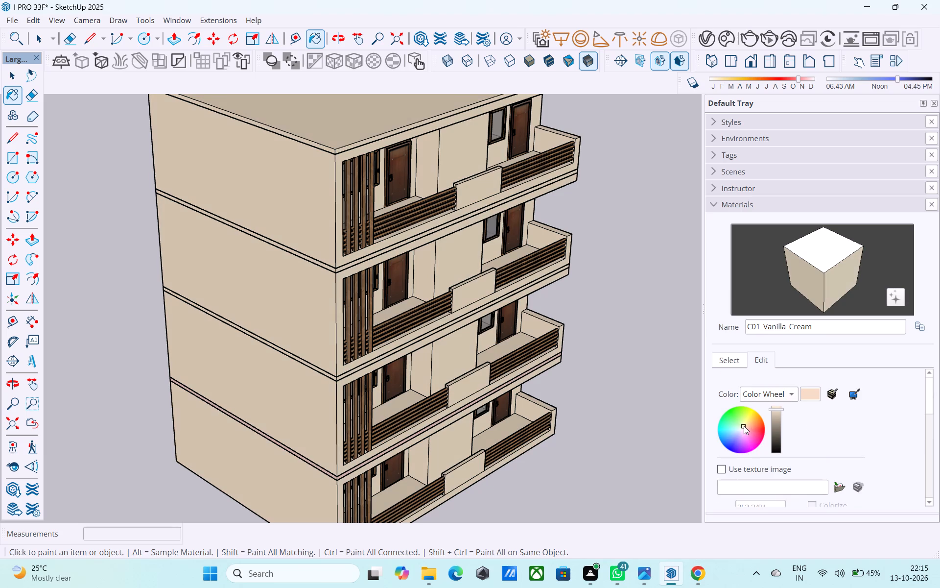
click(743, 427)
middle_drag(584, 401, 346, 339)
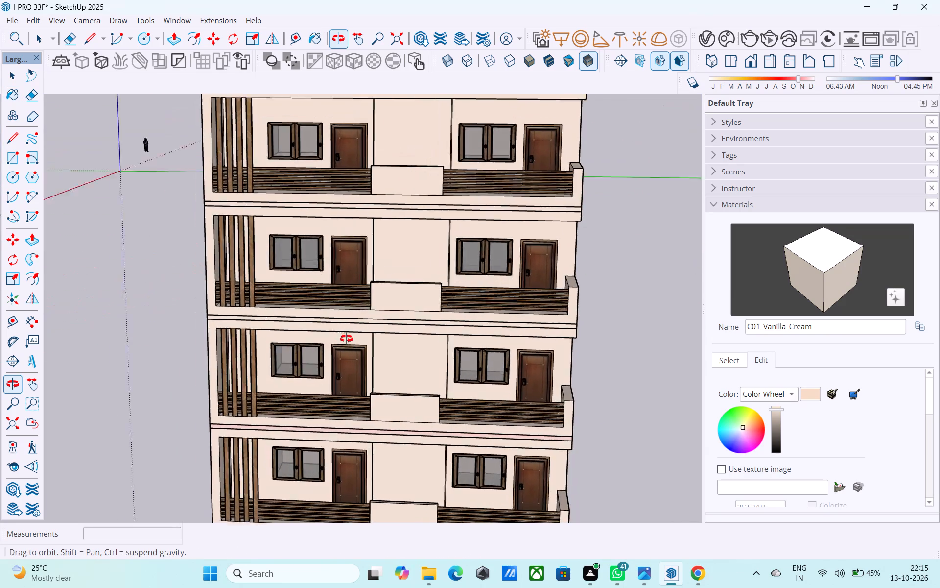
middle_drag(346, 339, 346, 339)
Open the roof slab for editing and offset its top face outline inward by 6".
scroll(351, 343, down, 4)
middle_drag(361, 351, 388, 428)
middle_drag(352, 333, 338, 433)
key(space)
double_click(357, 251)
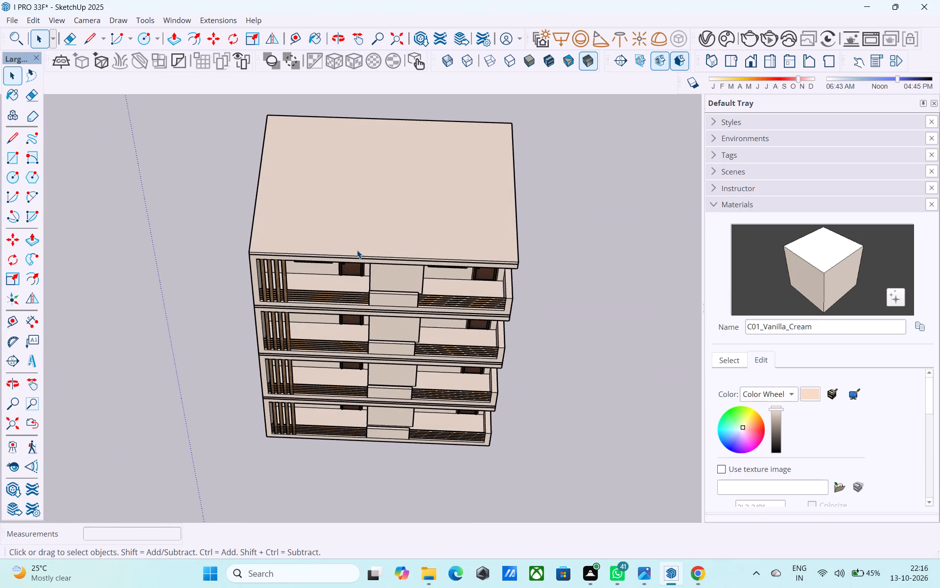
scroll(357, 241, up, 4)
click(357, 240)
key(f)
click(357, 240)
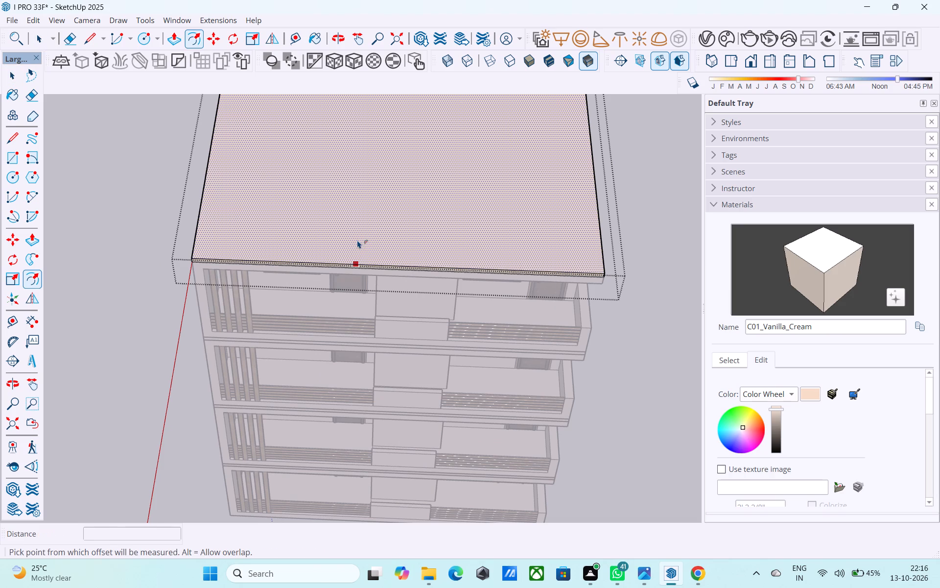
text(6")
key(Return)
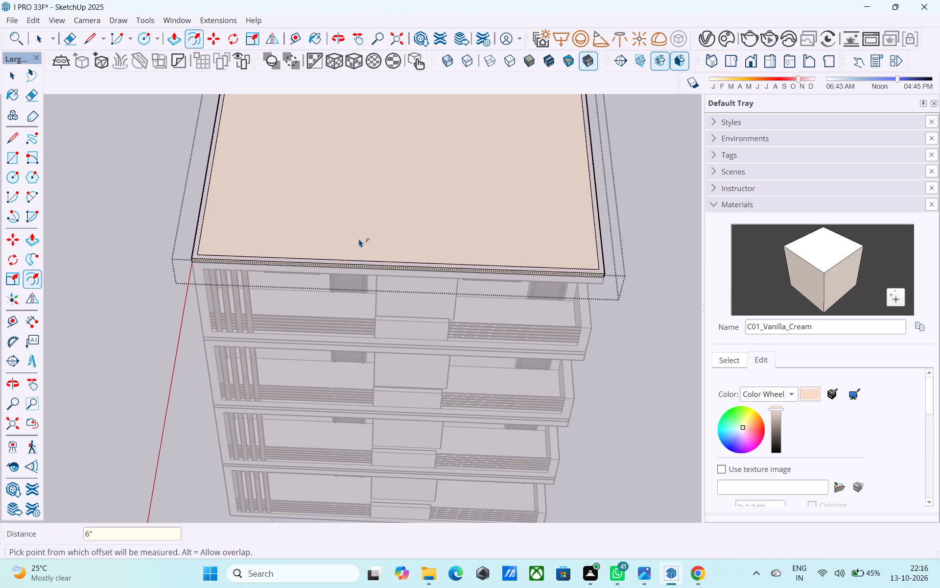
Raise the 6" border strip on the roof by 3' with Push/Pull as a parapet and leave the roof slab.
key(space)
scroll(236, 248, up, 6)
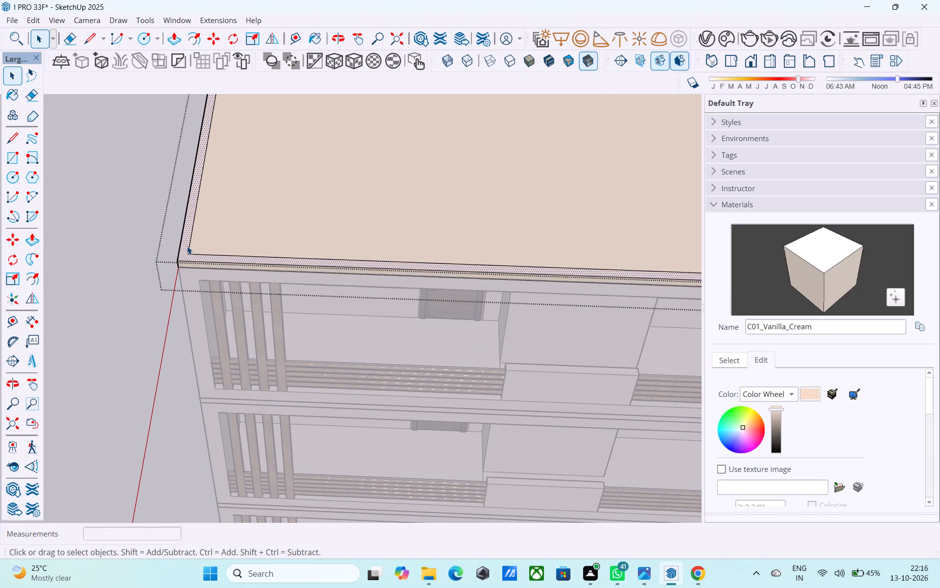
key(p)
click(187, 246)
text(3')
key(Return)
key(space)
middle_drag(220, 292, 237, 234)
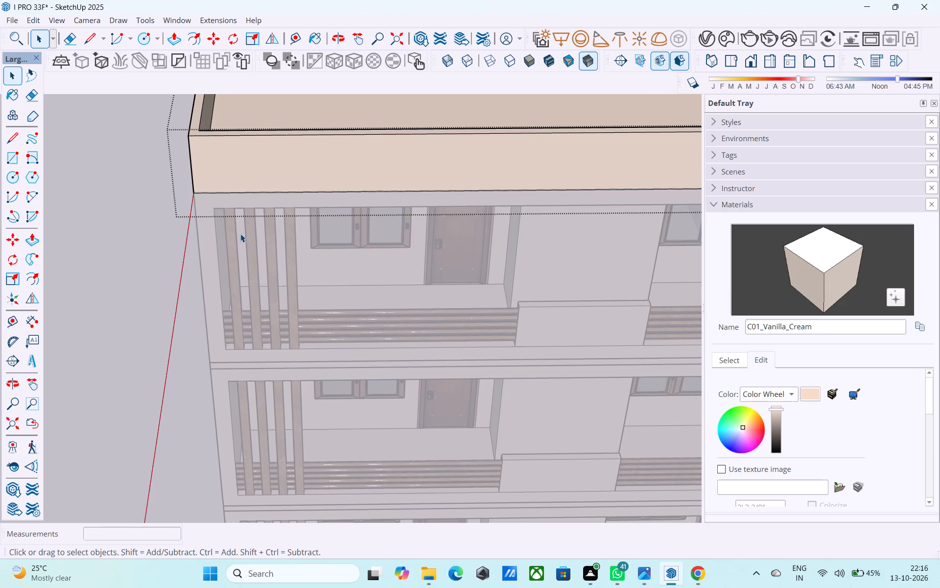
scroll(240, 234, down, 5)
shift+middle_drag(247, 255, 230, 159)
click(101, 241)
Save the model.
scroll(282, 294, down, 3)
middle_drag(297, 316, 321, 269)
key(ctrl+s)
Examine the roof parapet and the front balconies from several angles.
middle_drag(348, 316, 380, 306)
scroll(380, 307, down, 3)
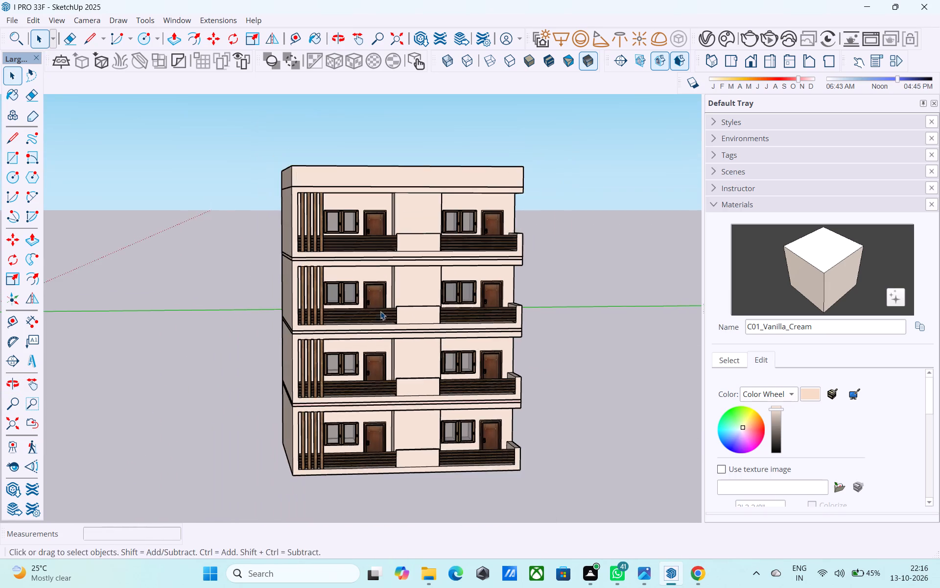
middle_drag(405, 315, 421, 492)
middle_drag(482, 329, 477, 386)
scroll(446, 342, up, 4)
scroll(427, 337, down, 1)
middle_drag(430, 338, 473, 327)
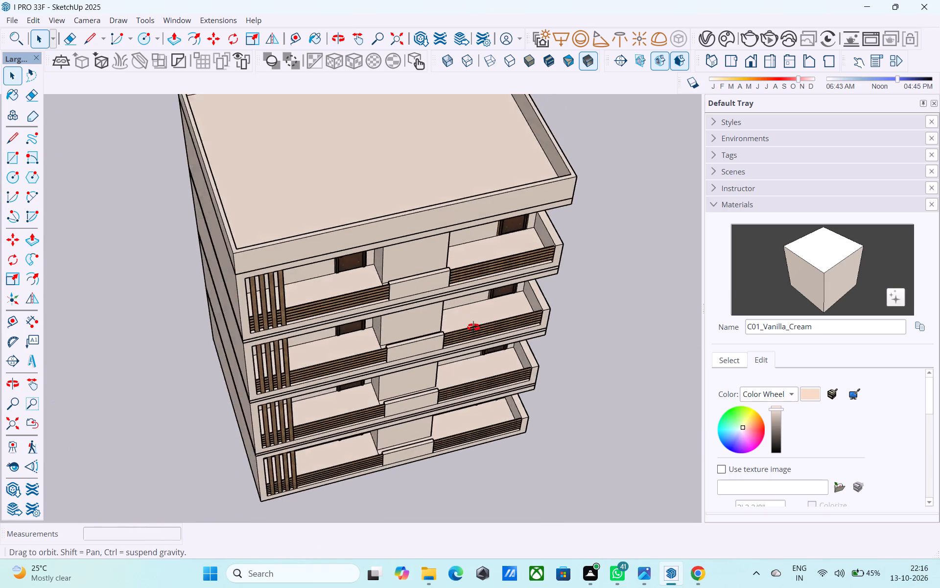
middle_drag(473, 327, 611, 349)
scroll(371, 287, up, 4)
middle_drag(442, 269, 447, 251)
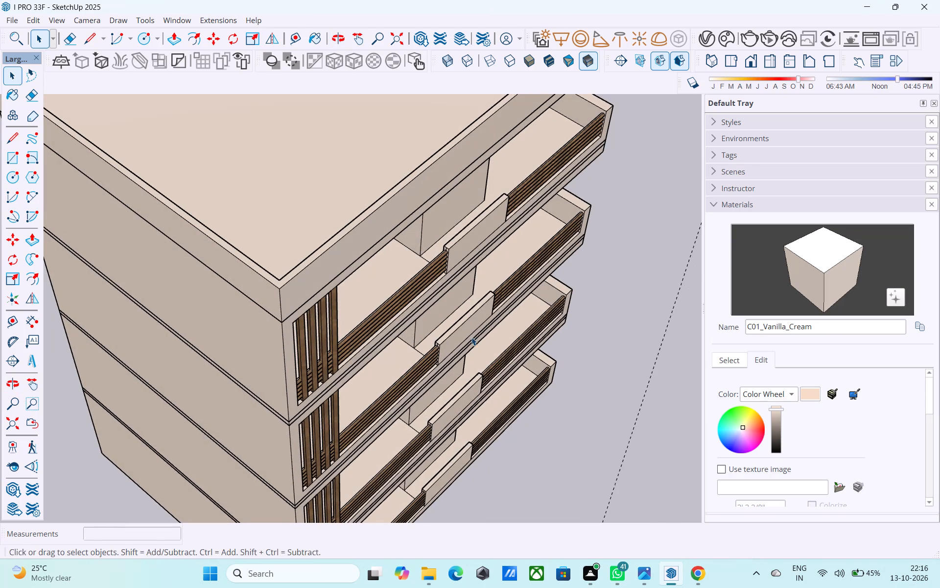
middle_drag(471, 337, 314, 305)
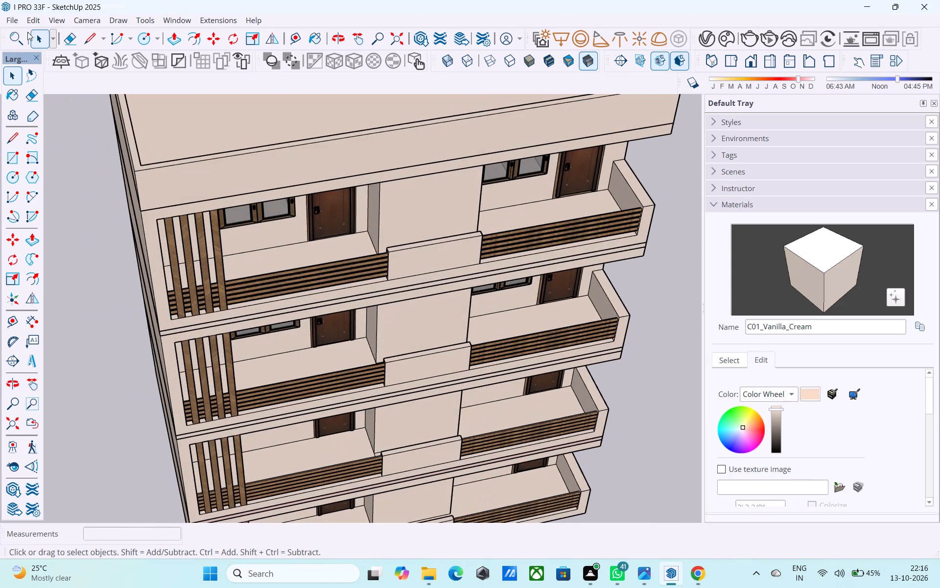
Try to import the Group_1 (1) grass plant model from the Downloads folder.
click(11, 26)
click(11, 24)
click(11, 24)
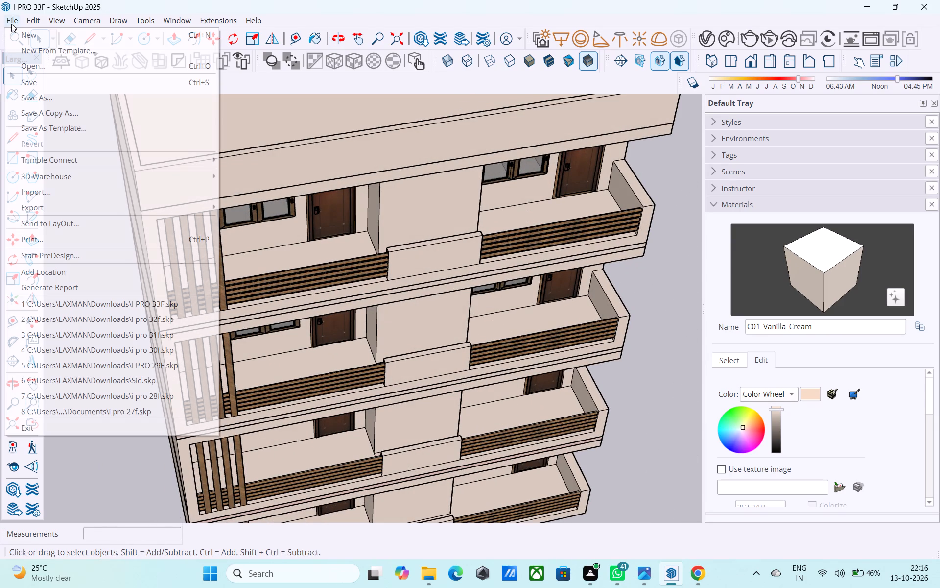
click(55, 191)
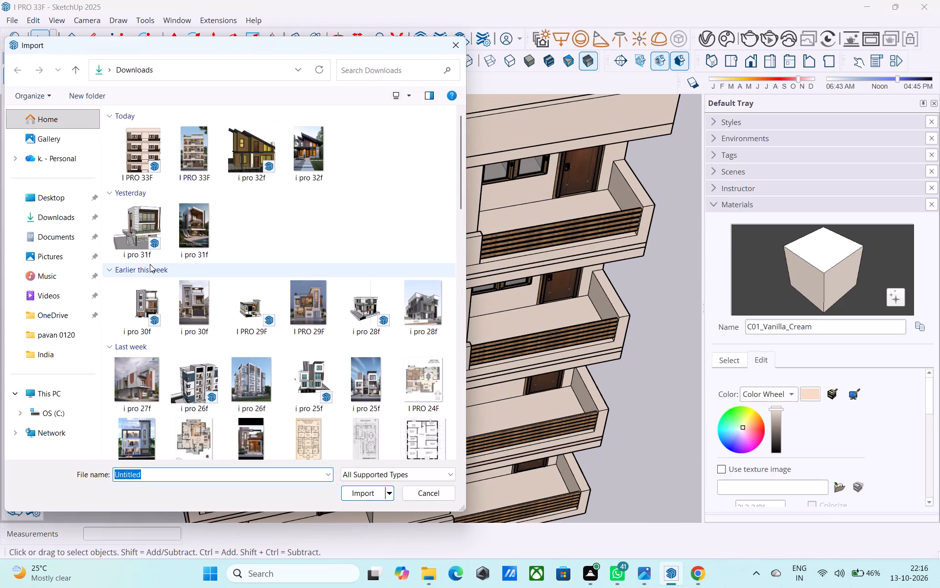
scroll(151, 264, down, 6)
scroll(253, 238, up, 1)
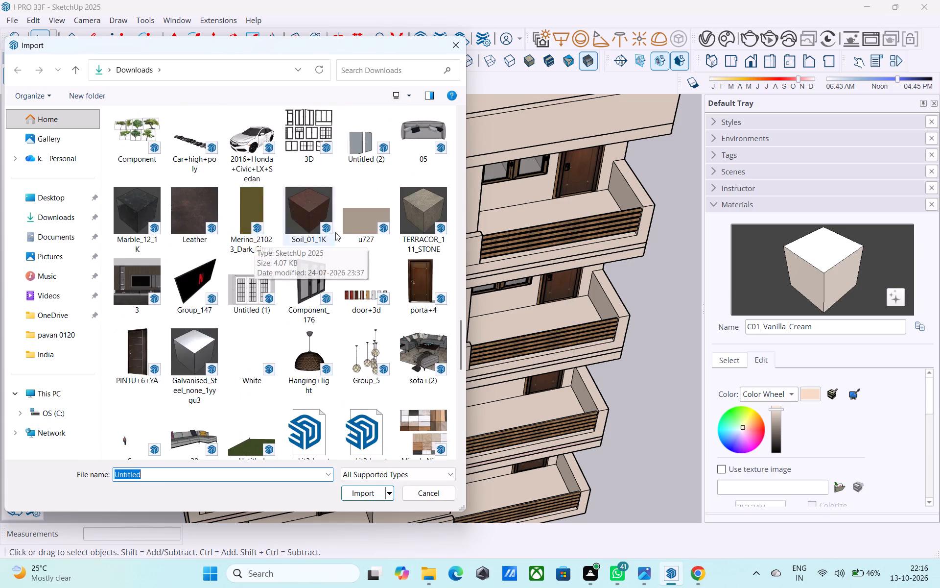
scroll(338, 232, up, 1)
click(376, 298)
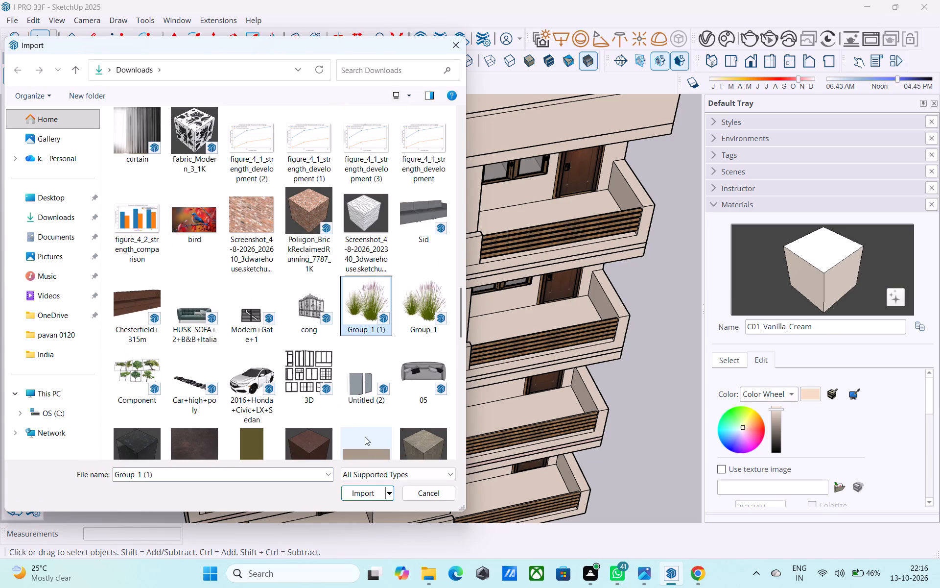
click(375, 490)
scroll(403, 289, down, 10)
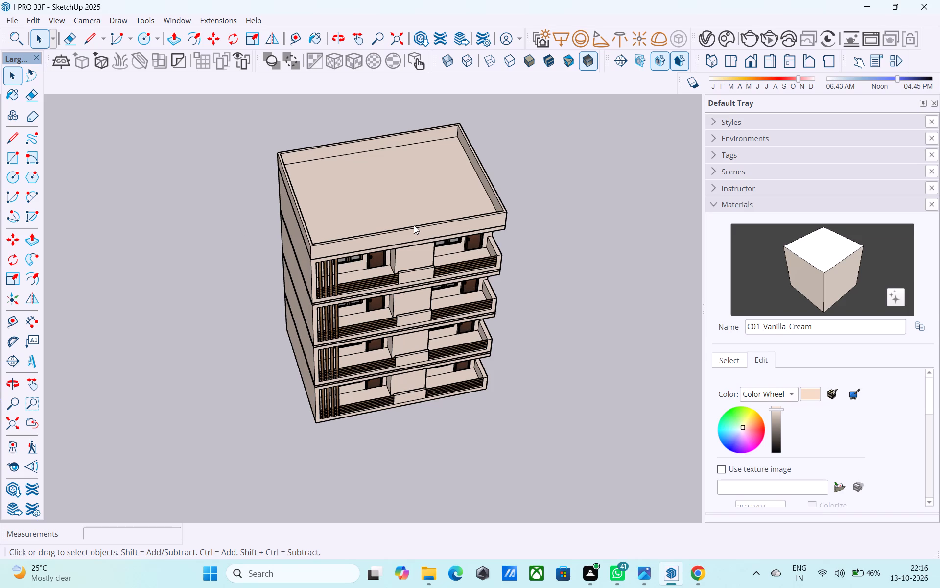
Import the Group_1 (1) grass plant model from Downloads and place it on the ground in front of the building.
click(14, 20)
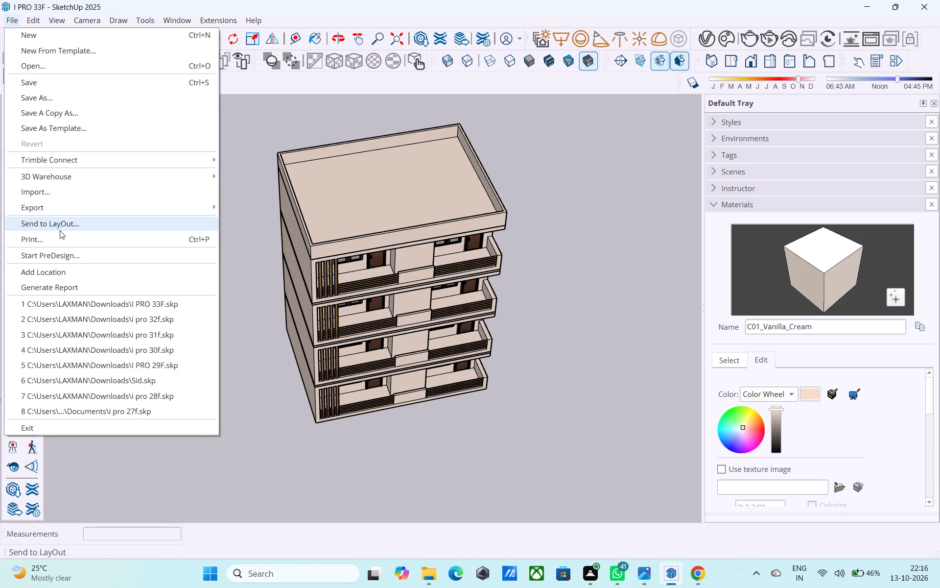
click(58, 196)
scroll(295, 277, down, 4)
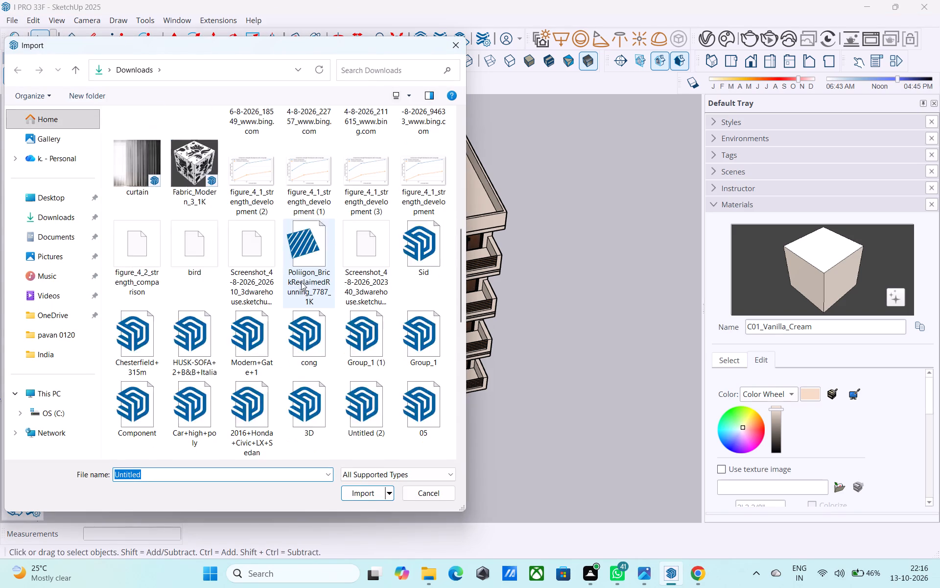
click(366, 340)
click(376, 490)
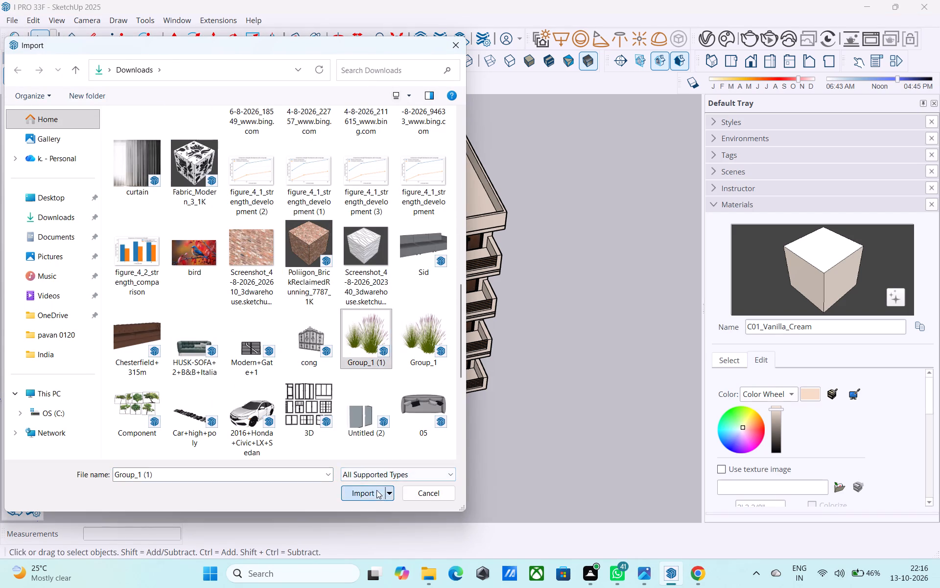
click(381, 435)
Explode the imported grass component into its separate clumps and clear the selection.
scroll(400, 453, up, 5)
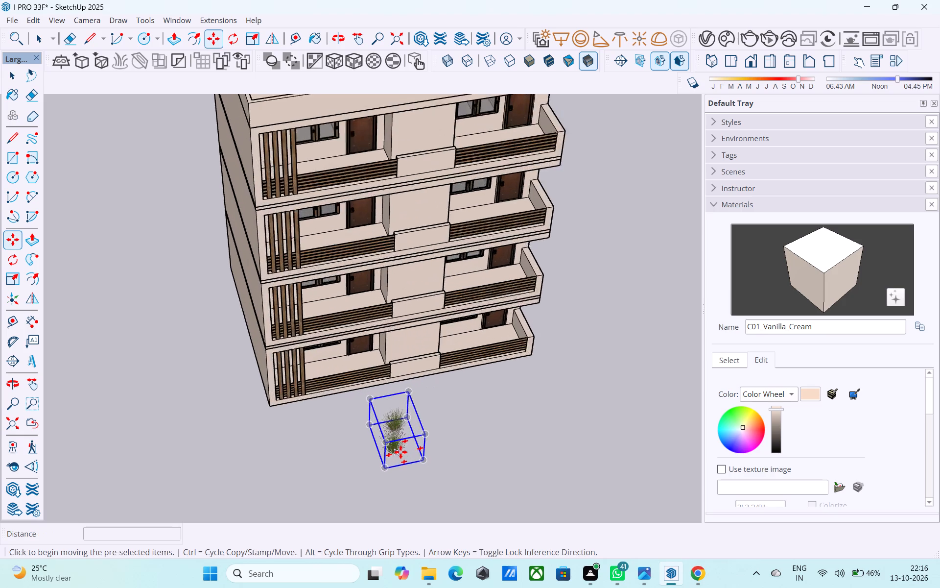
scroll(400, 452, up, 2)
right_click(400, 450)
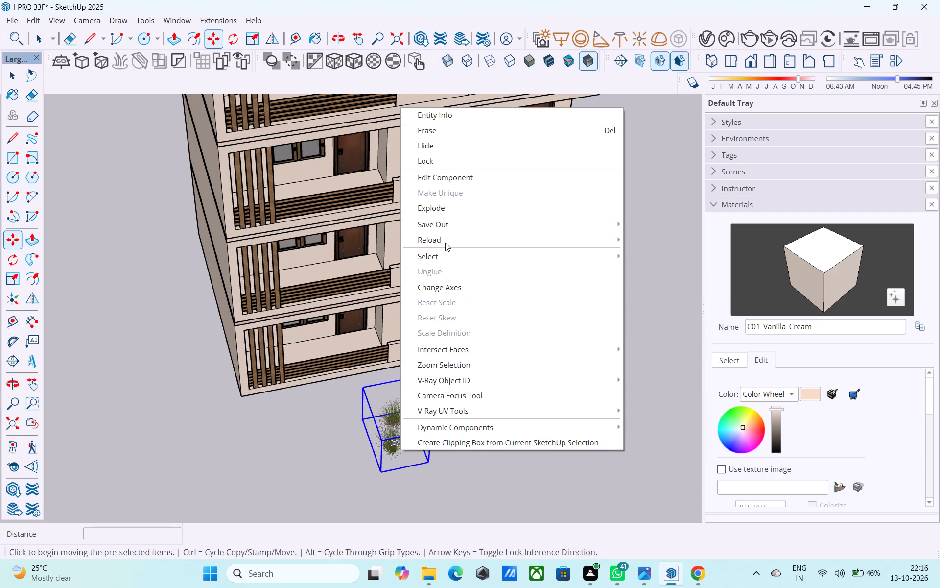
click(431, 209)
key(space)
click(464, 453)
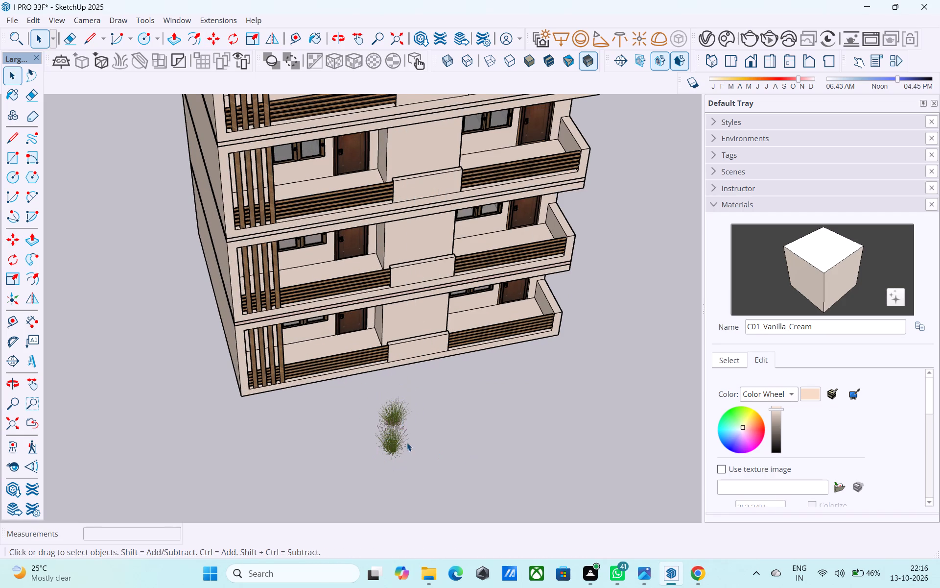
Scale the front grass clump to 0.75 along blue, by 0.71 and 0.67 along green, and smaller along red.
click(393, 442)
scroll(390, 443, up, 3)
key(s)
scroll(390, 443, up, 5)
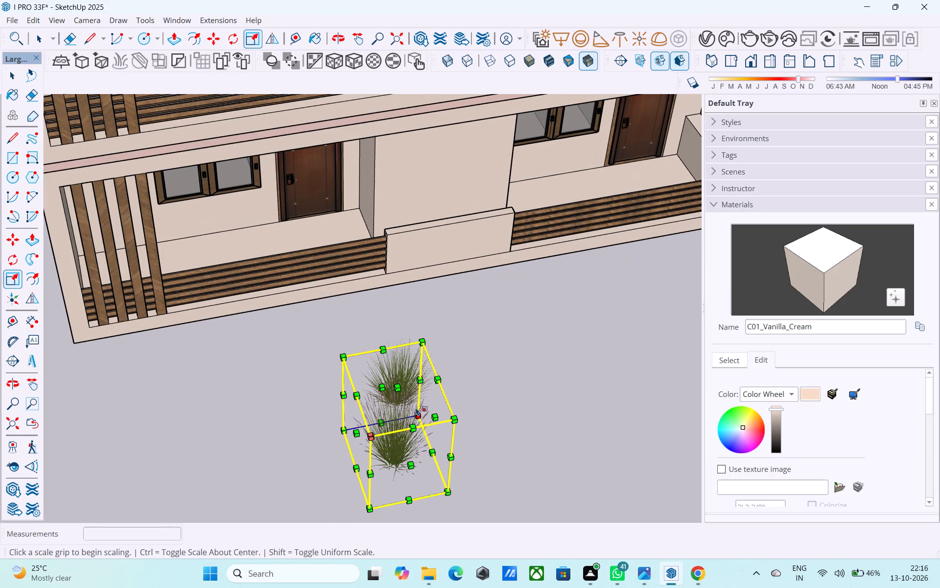
drag(401, 386, 404, 408)
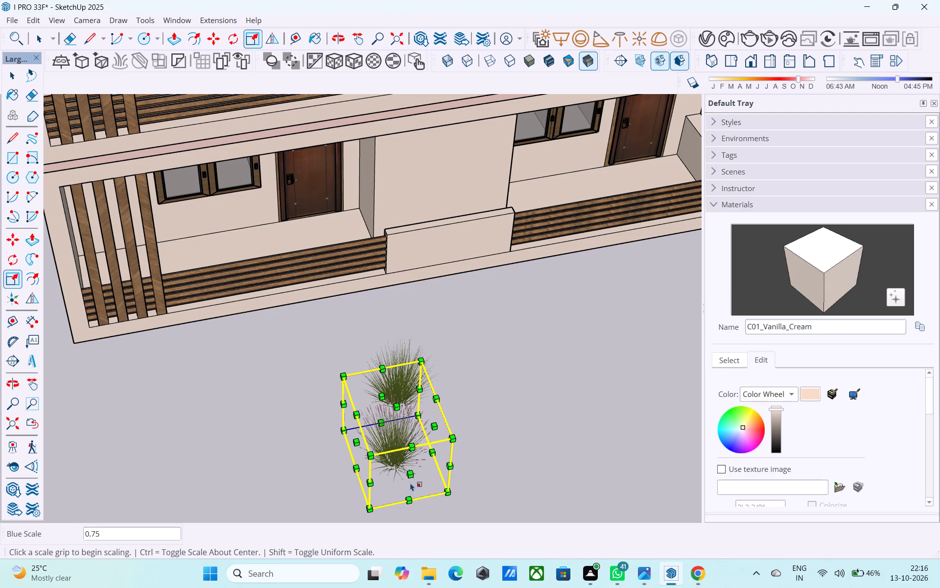
drag(412, 475, 393, 444)
drag(348, 429, 374, 423)
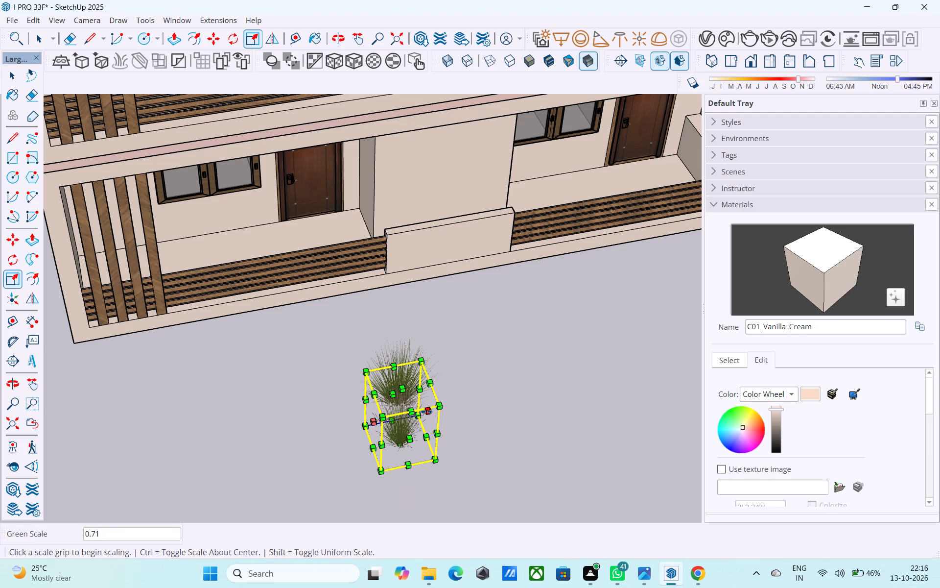
drag(426, 412, 411, 416)
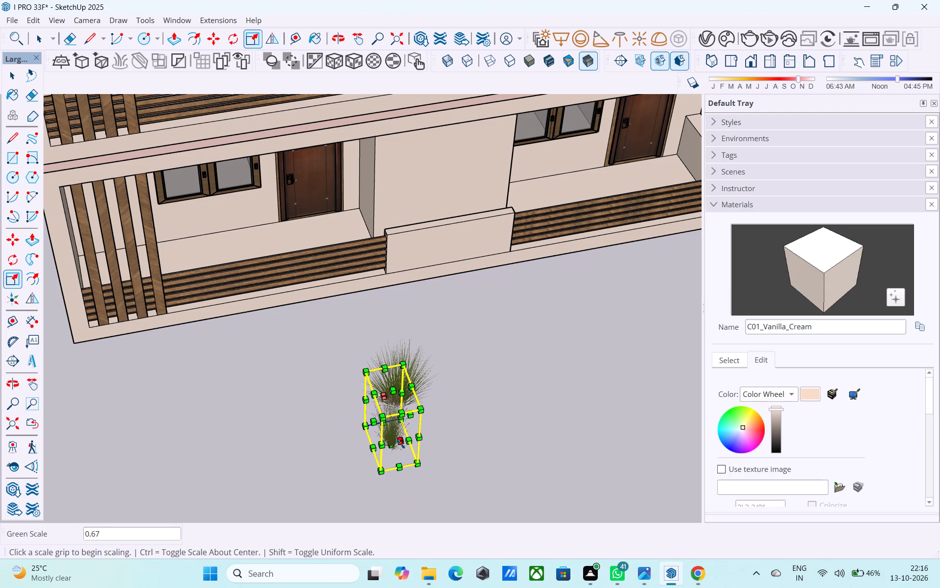
drag(400, 443, 396, 432)
key(space)
click(450, 430)
Copy the scaled grass clump to the corner beside the door on the top floor's right-hand balcony.
scroll(414, 429, up, 3)
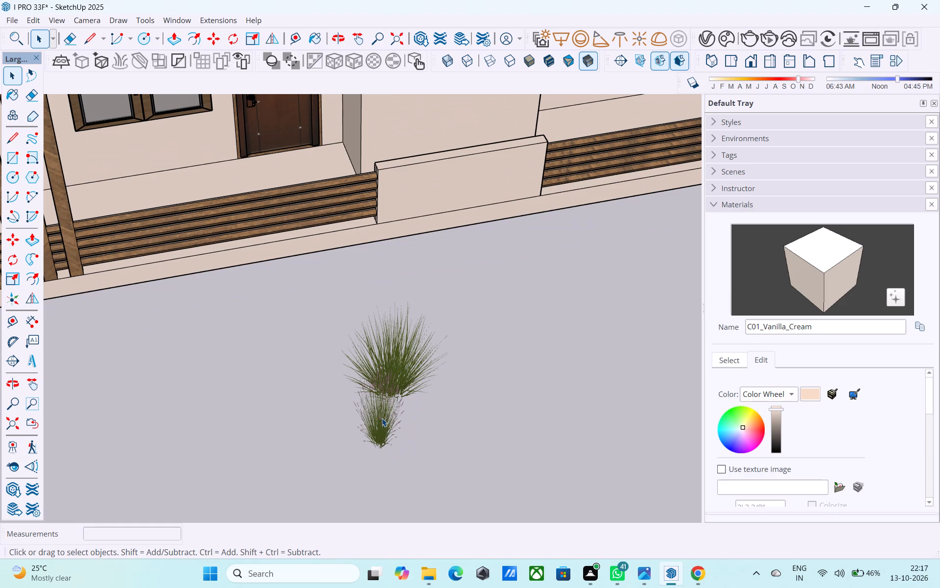
click(382, 418)
key(m)
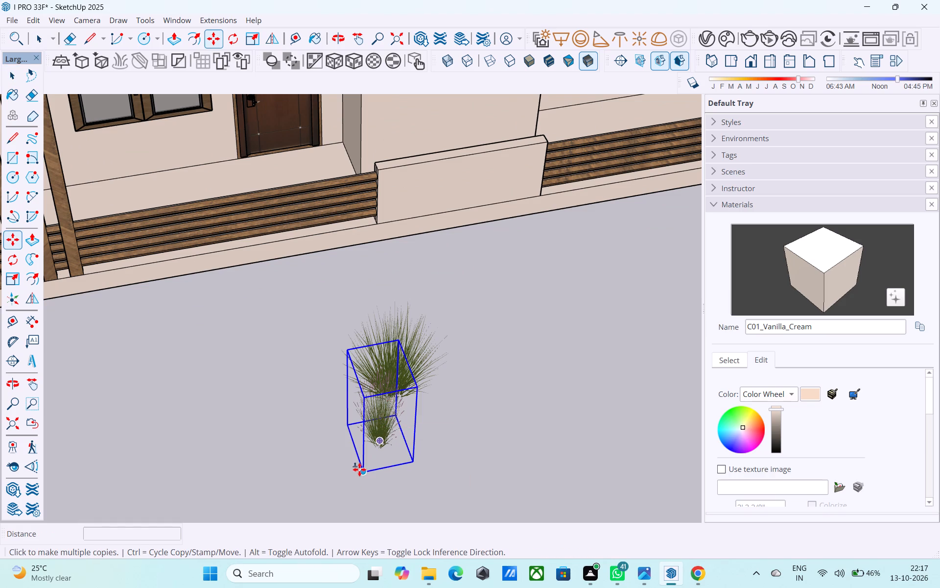
click(360, 470)
scroll(363, 460, down, 7)
middle_drag(363, 460, 345, 480)
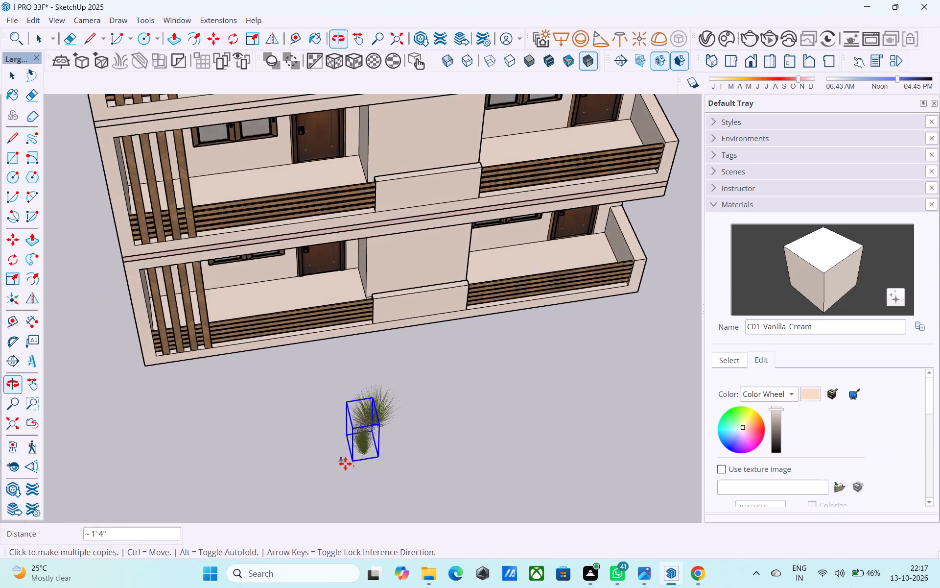
scroll(351, 392, down, 5)
shift+middle_drag(501, 283, 364, 474)
scroll(365, 340, up, 11)
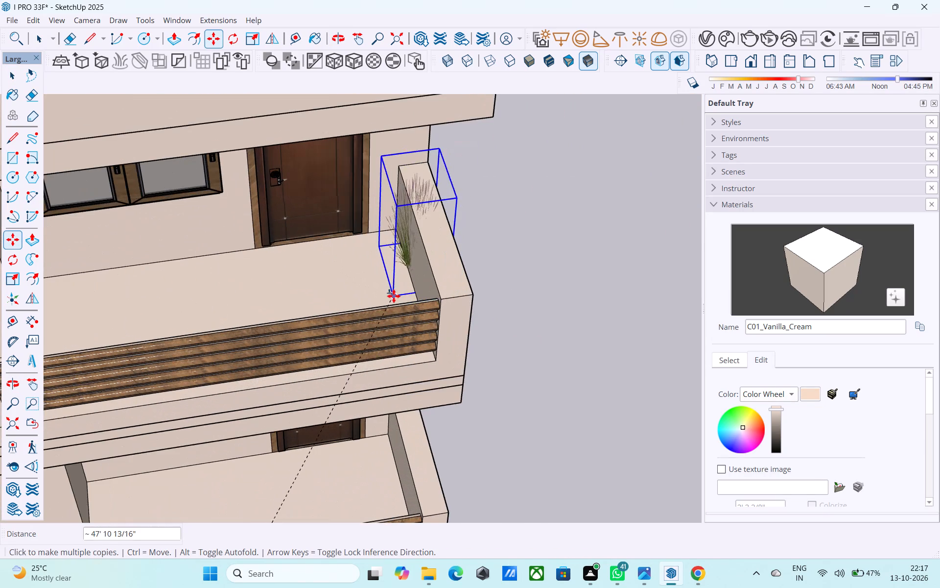
click(367, 281)
Place further grass clump copies in the same door-side corner of the right-hand balconies on the three lower floors.
shift+middle_drag(417, 465, 382, 308)
shift+scroll(417, 465, up, 1)
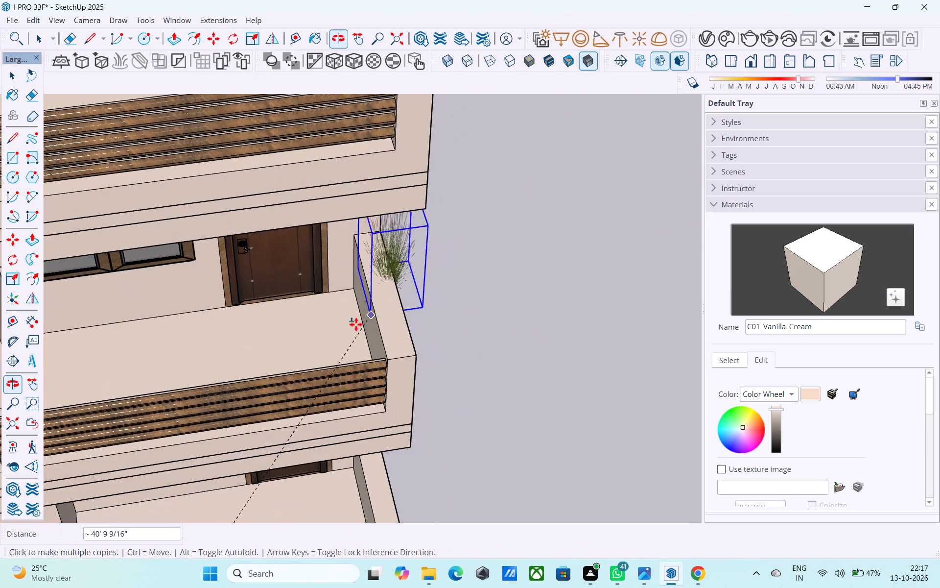
click(322, 335)
shift+middle_drag(376, 443, 376, 286)
scroll(350, 339, up, 3)
click(318, 393)
shift+middle_drag(328, 402, 350, 190)
shift+scroll(350, 193, up, 1)
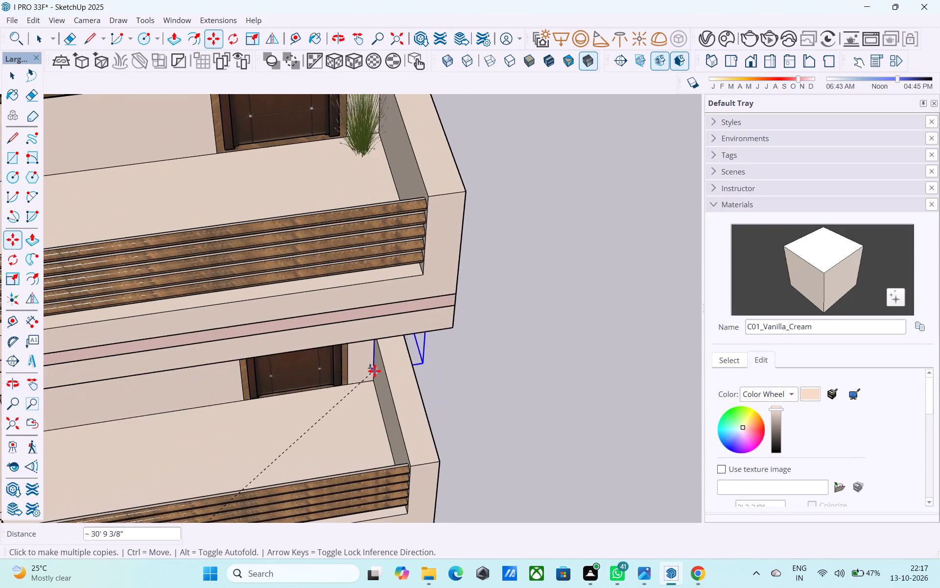
middle_drag(373, 362, 375, 236)
shift+middle_drag(365, 384, 411, 137)
middle_drag(378, 233, 388, 302)
scroll(393, 296, up, 3)
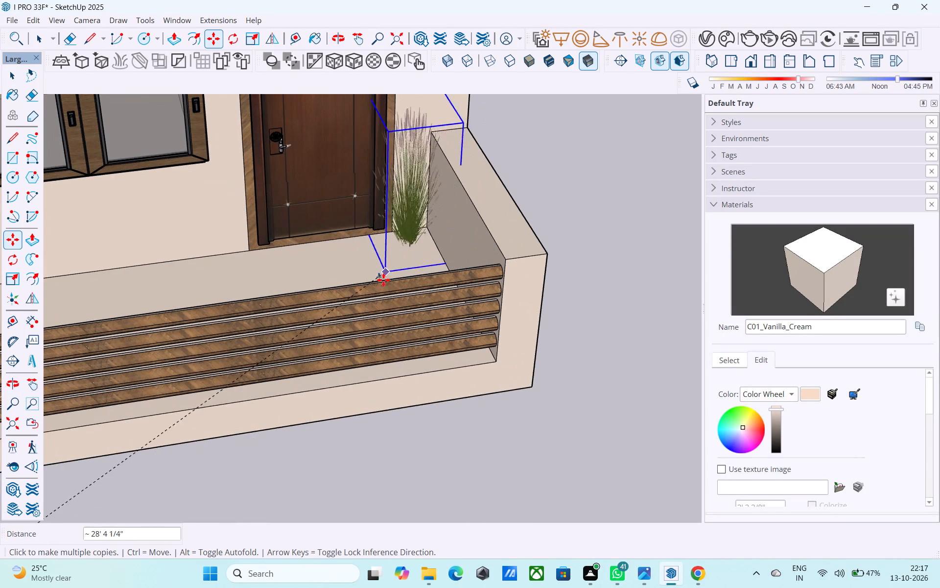
click(383, 273)
Place three grass clump copies in a row along the raised central balcony panel of the top floor.
scroll(388, 273, down, 11)
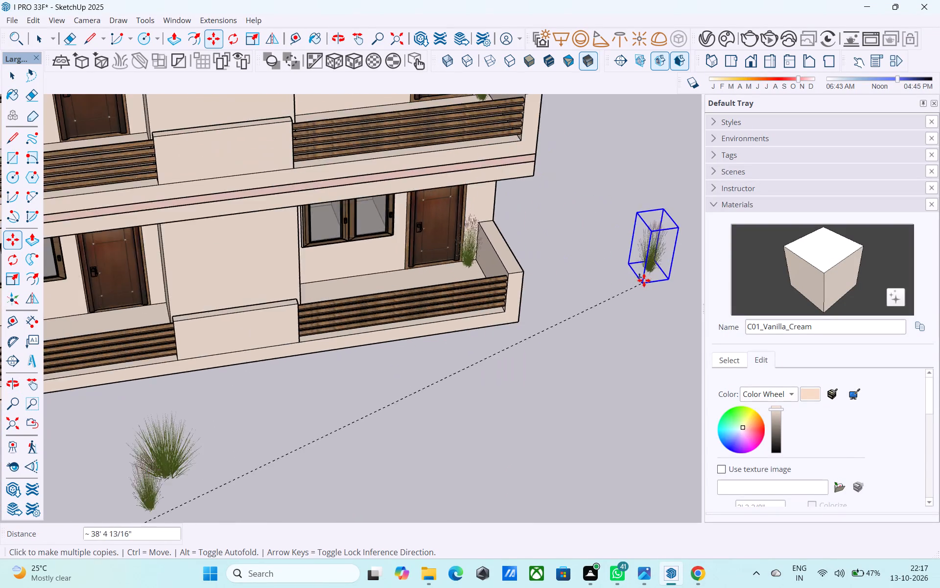
scroll(644, 280, down, 9)
shift+middle_drag(554, 327, 557, 374)
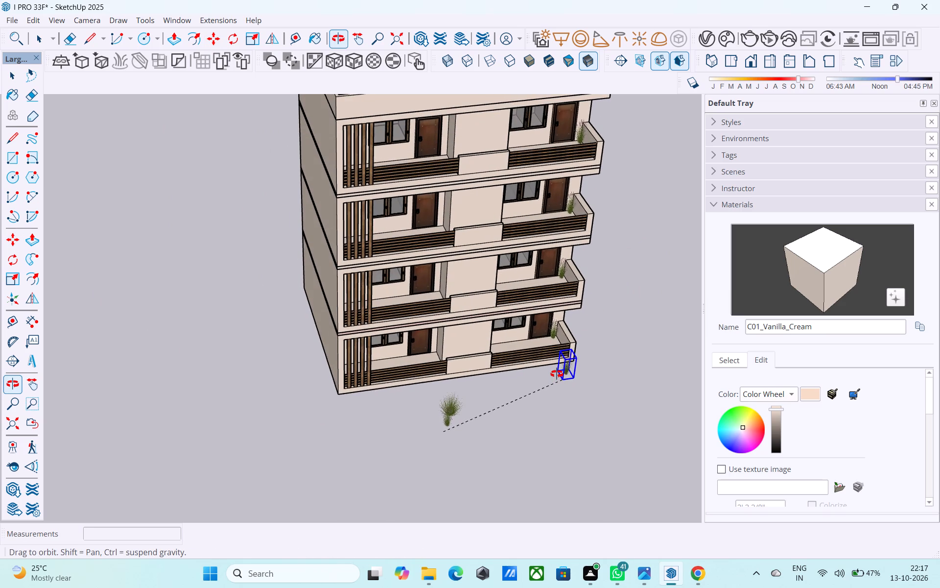
shift+middle_drag(557, 374, 550, 366)
middle_drag(441, 318, 445, 366)
scroll(466, 185, up, 11)
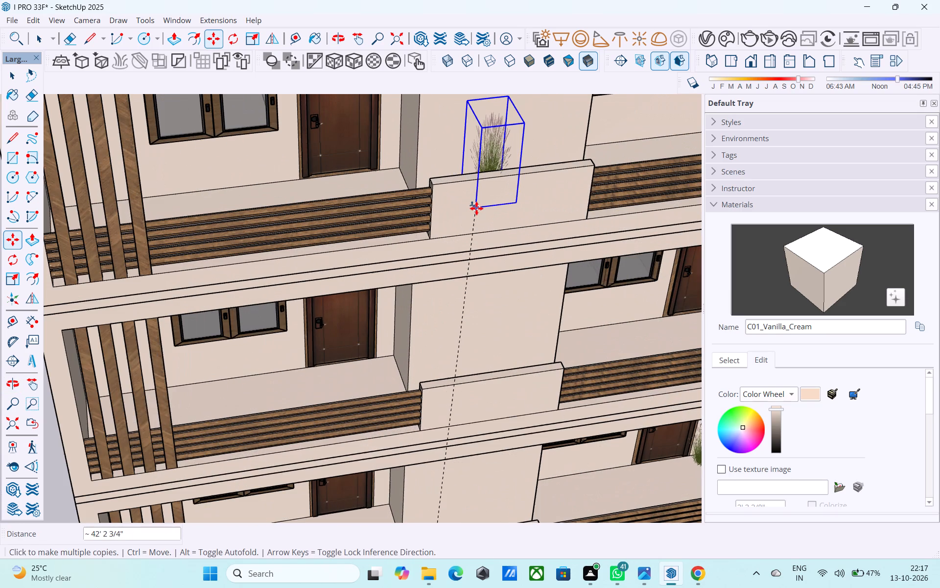
middle_drag(476, 208, 464, 284)
scroll(464, 284, up, 5)
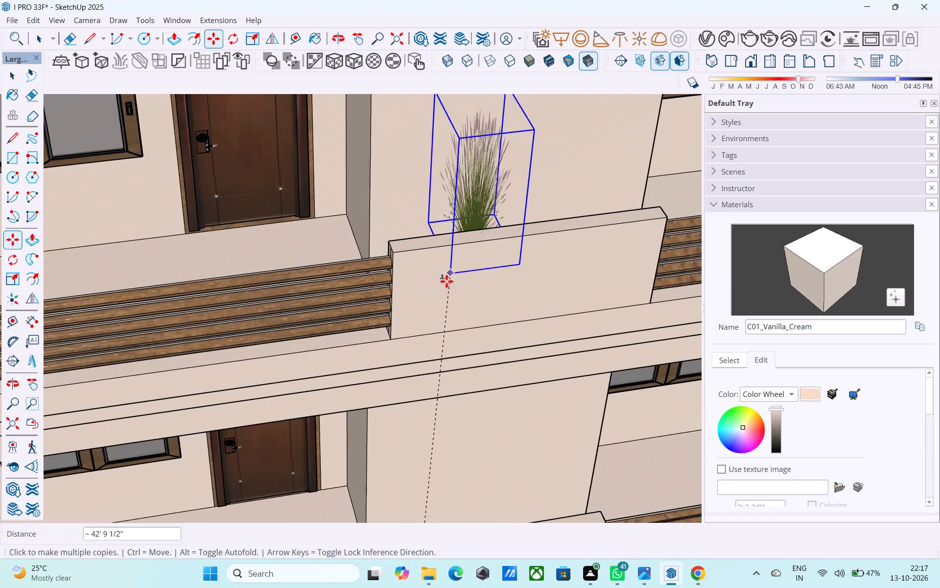
middle_drag(444, 250, 564, 281)
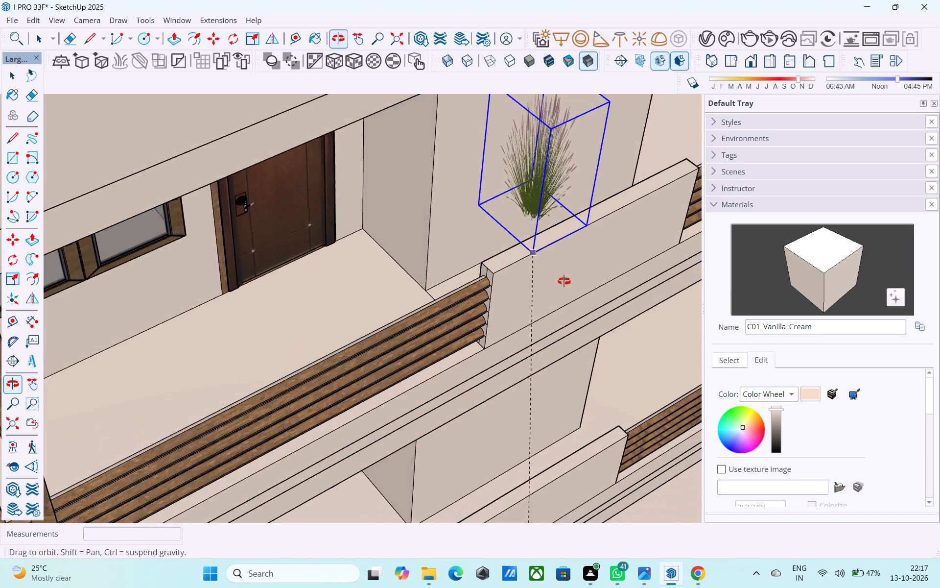
middle_drag(564, 281, 575, 281)
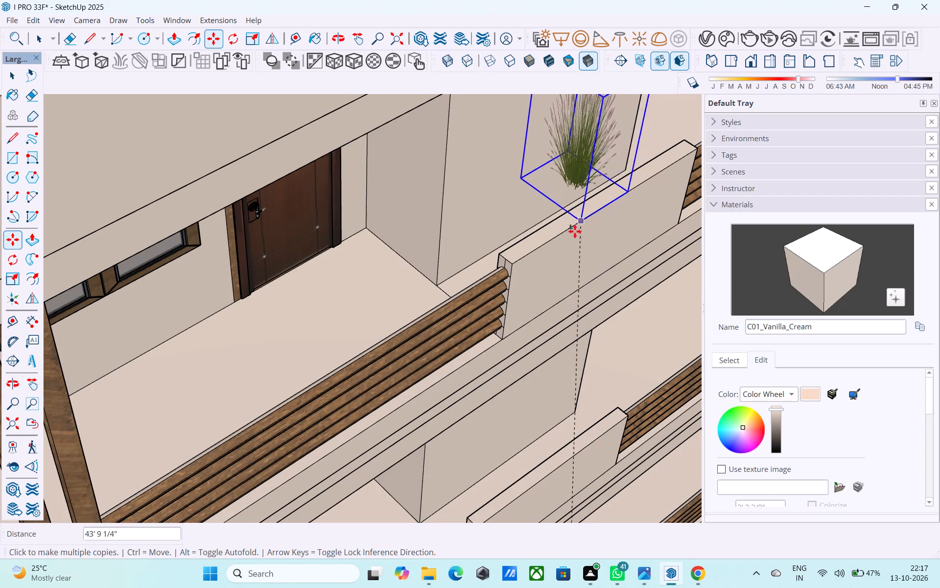
click(543, 242)
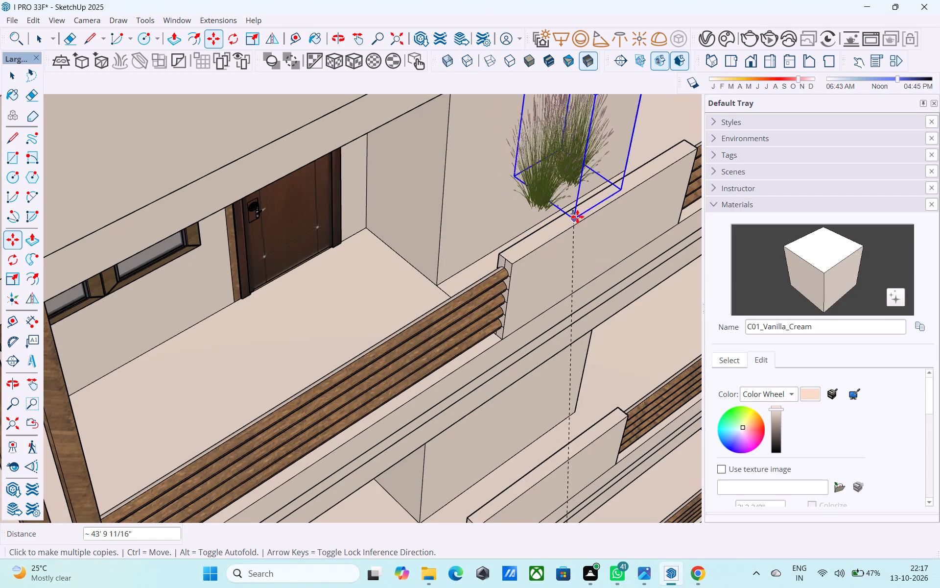
click(588, 208)
click(637, 183)
Place three grass clump copies in a row along the central balcony panel on each of the next two floors down.
shift+middle_drag(660, 296, 642, 279)
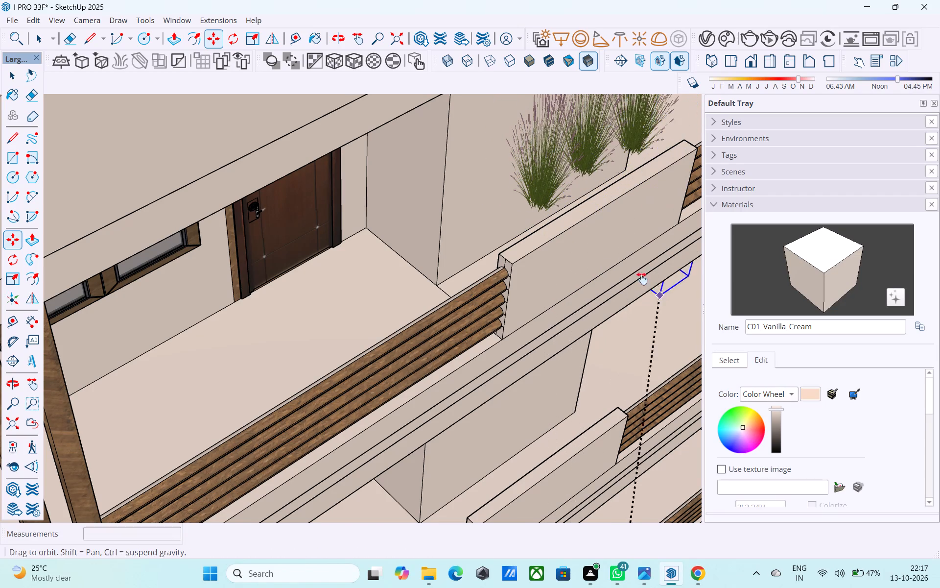
shift+middle_drag(642, 279, 564, 170)
click(360, 364)
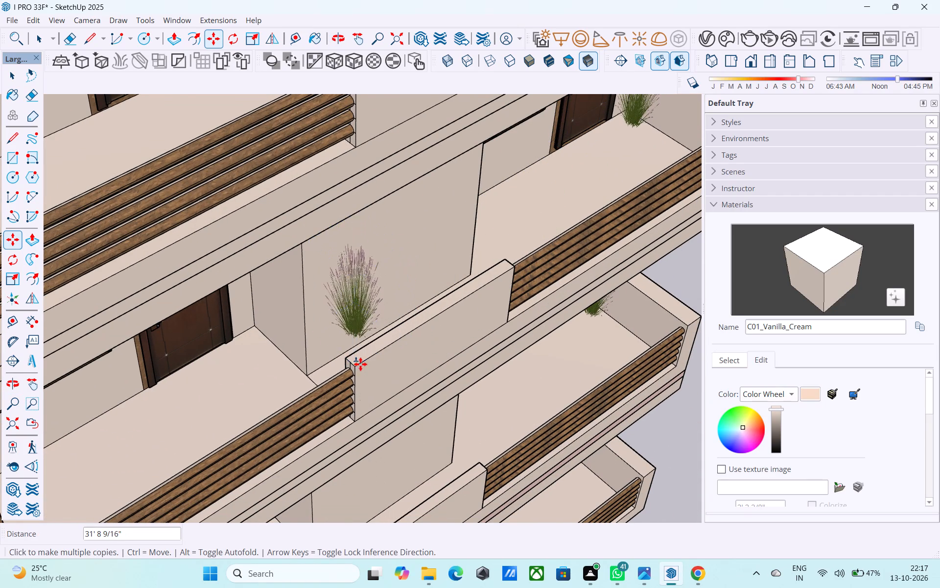
click(394, 344)
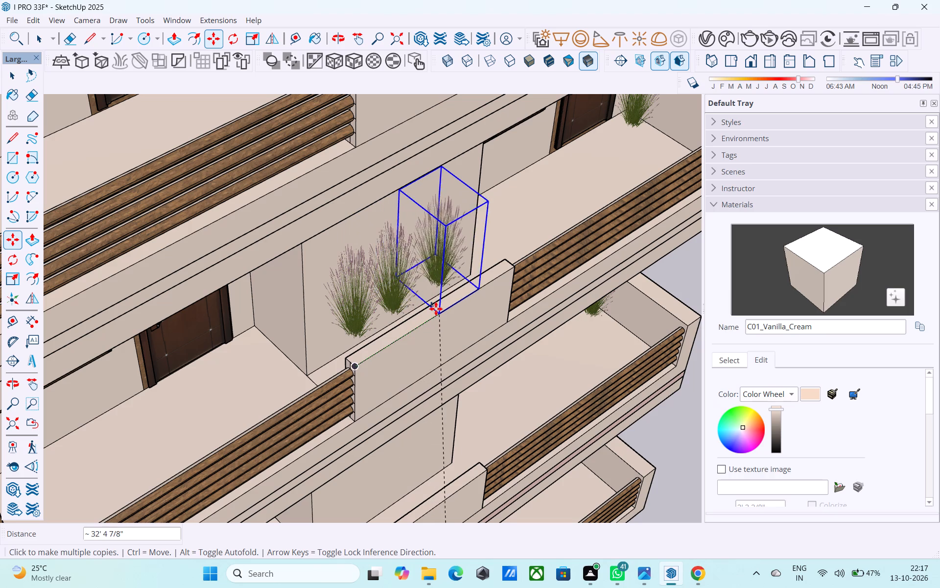
click(436, 309)
middle_drag(451, 359, 449, 162)
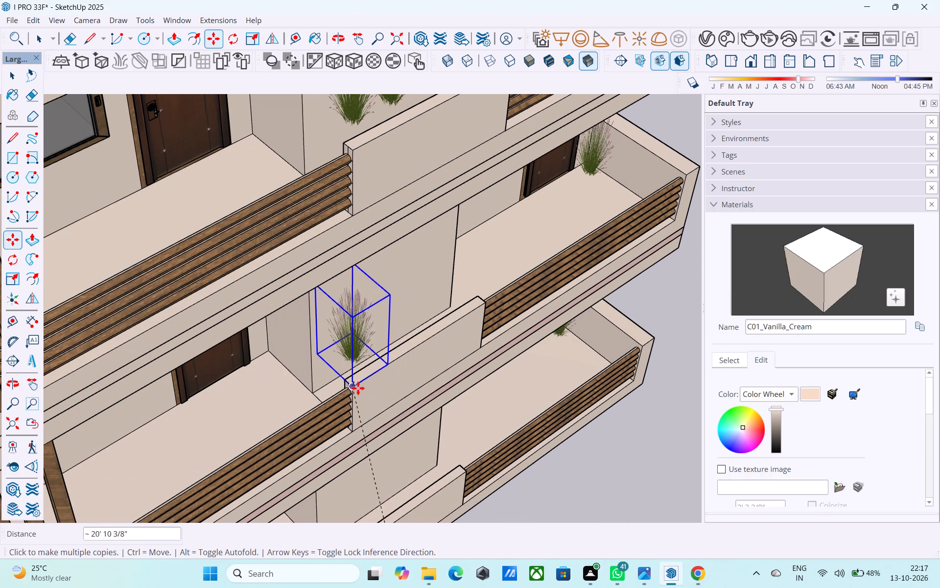
click(358, 388)
click(384, 365)
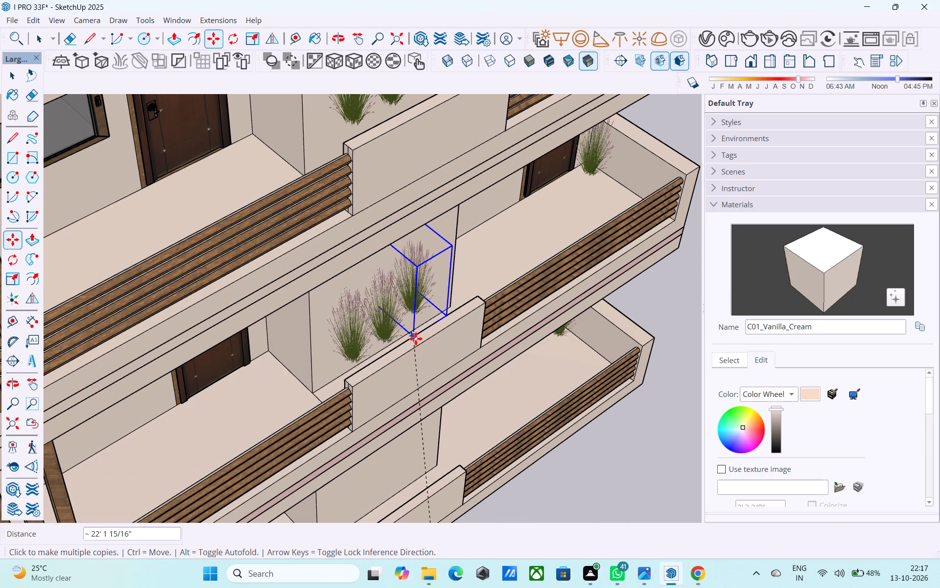
click(421, 343)
Place three grass clump copies in a row along the central balcony panel of the lowest floor.
middle_drag(450, 366, 418, 141)
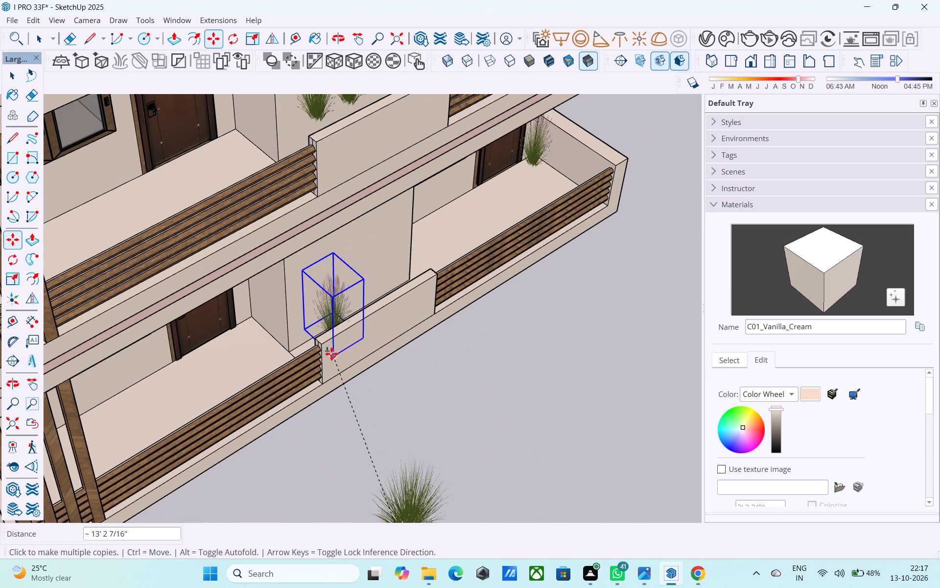
click(327, 344)
click(353, 326)
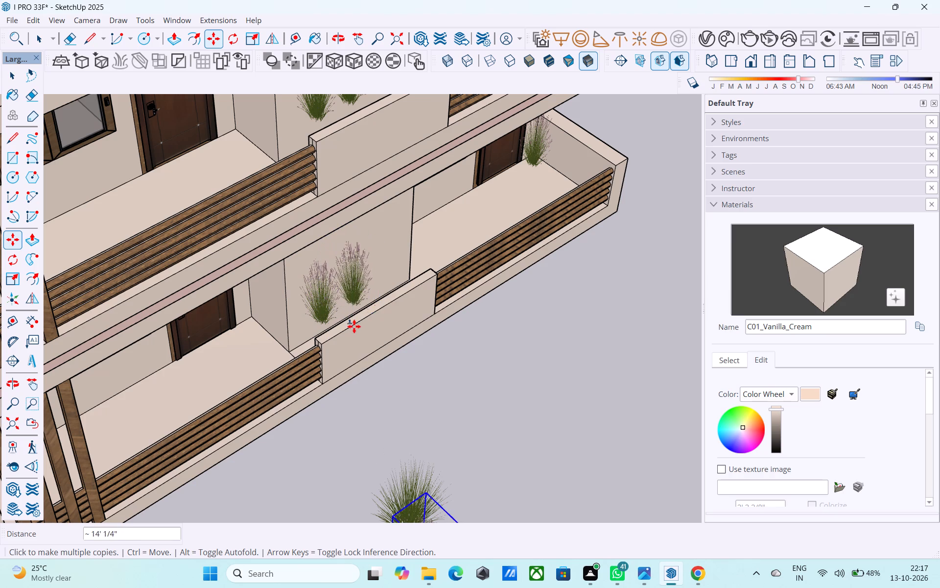
click(386, 305)
Place one grass clump copy at the outer end of the left-hand balcony, behind the vertical wooden slats, on all four floors.
middle_drag(408, 338, 347, 241)
scroll(348, 242, down, 3)
shift+middle_drag(352, 249, 412, 341)
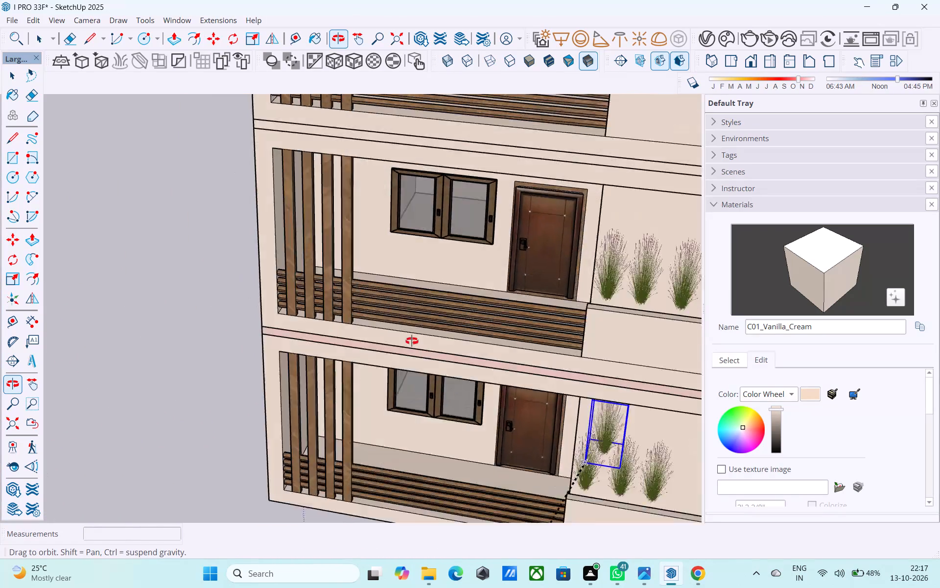
shift+middle_drag(412, 341, 258, 324)
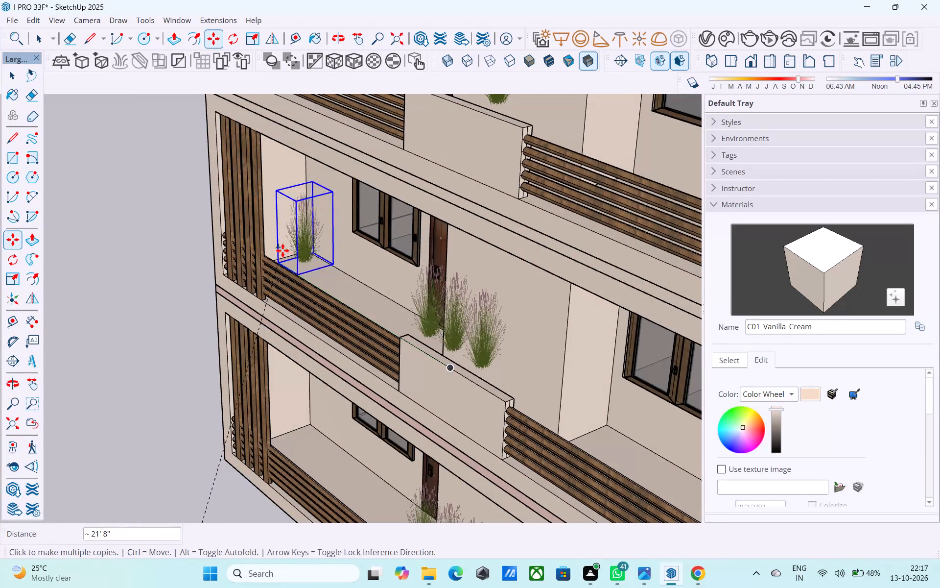
click(282, 259)
middle_drag(311, 409, 303, 333)
click(277, 352)
middle_drag(277, 255, 305, 531)
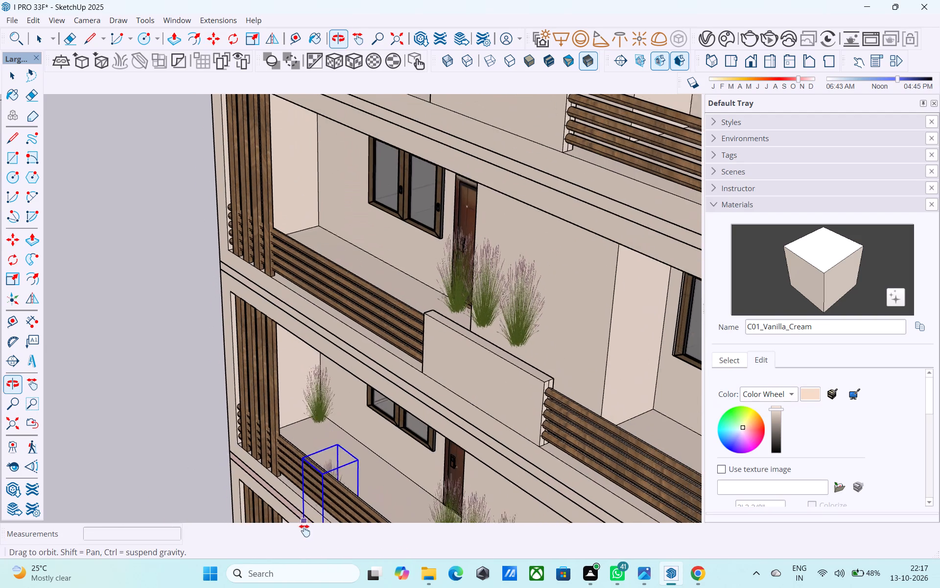
middle_drag(305, 531, 306, 532)
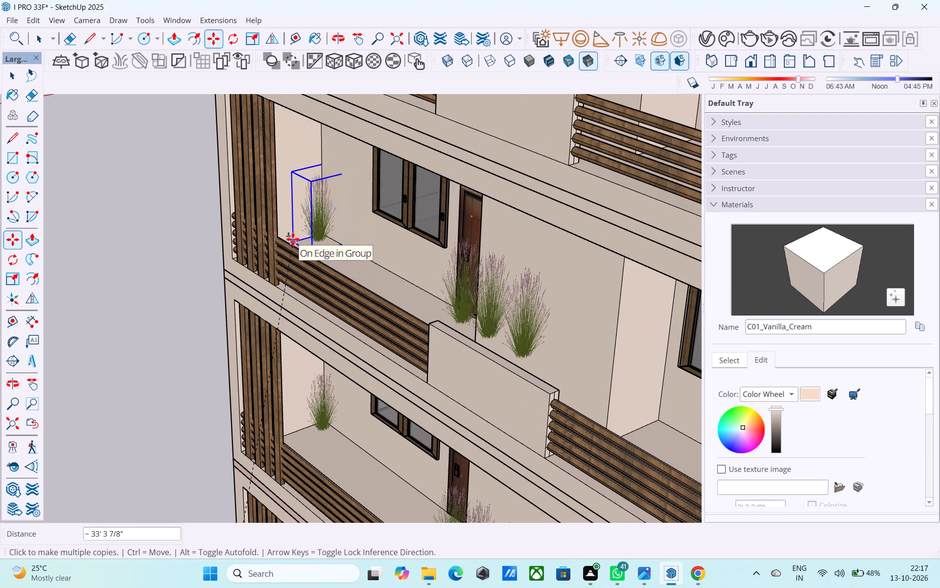
click(293, 239)
middle_drag(304, 232, 271, 505)
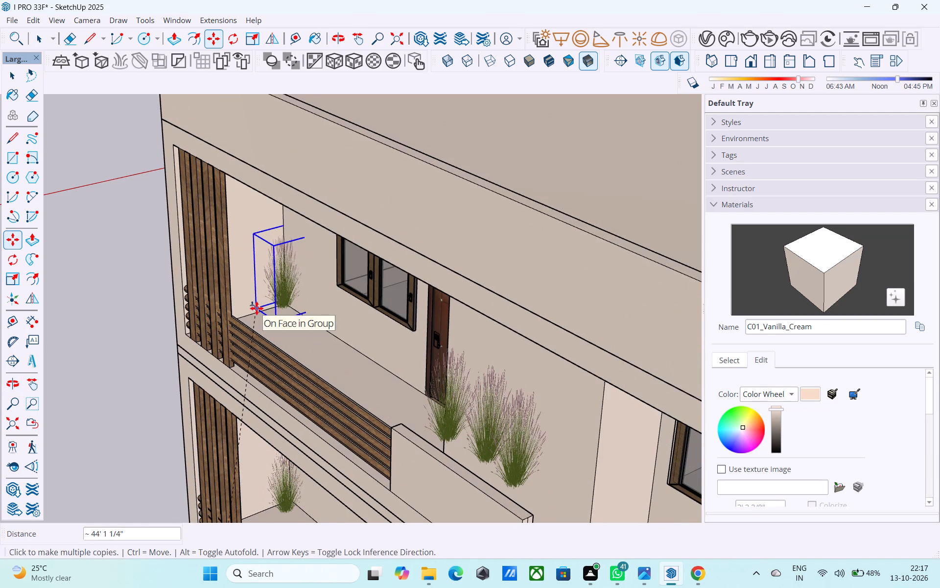
click(257, 308)
scroll(286, 366, down, 4)
shift+middle_drag(297, 414, 324, 281)
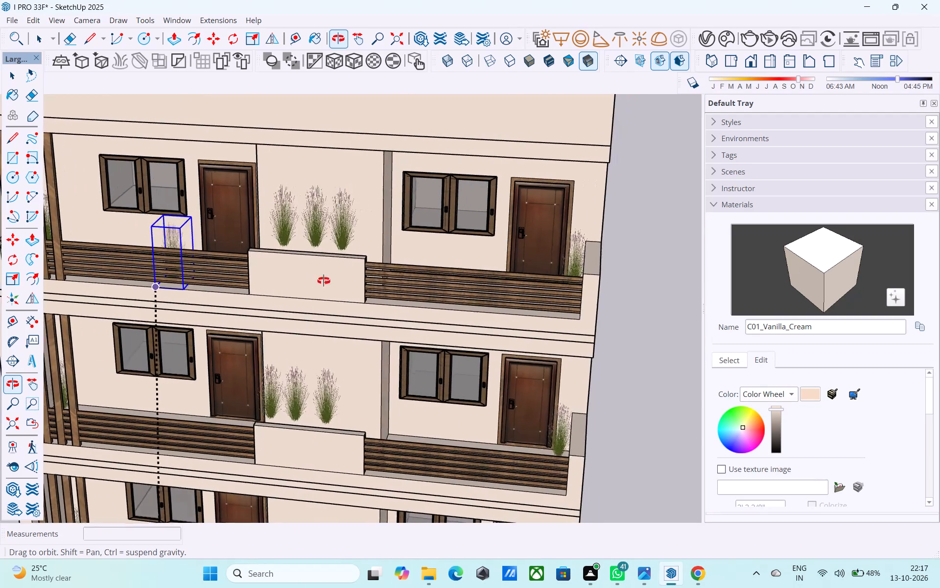
shift+middle_drag(324, 281, 345, 275)
key(space)
Move the top floor's three central grass clumps together about 11 5/16" outward onto the central balcony panel.
scroll(336, 289, down, 6)
middle_drag(409, 309, 594, 321)
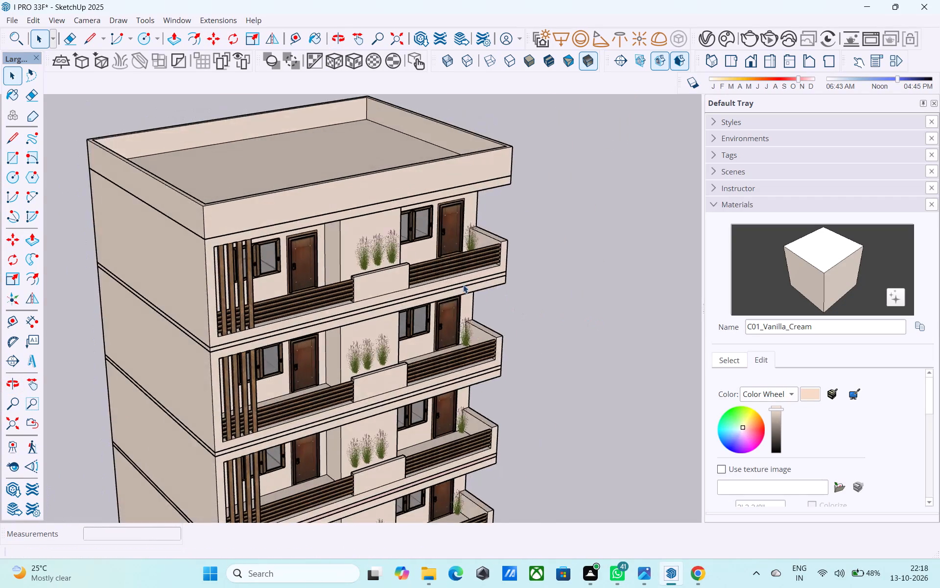
scroll(393, 264, up, 4)
click(365, 248)
scroll(377, 251, up, 3)
middle_drag(376, 251, 344, 249)
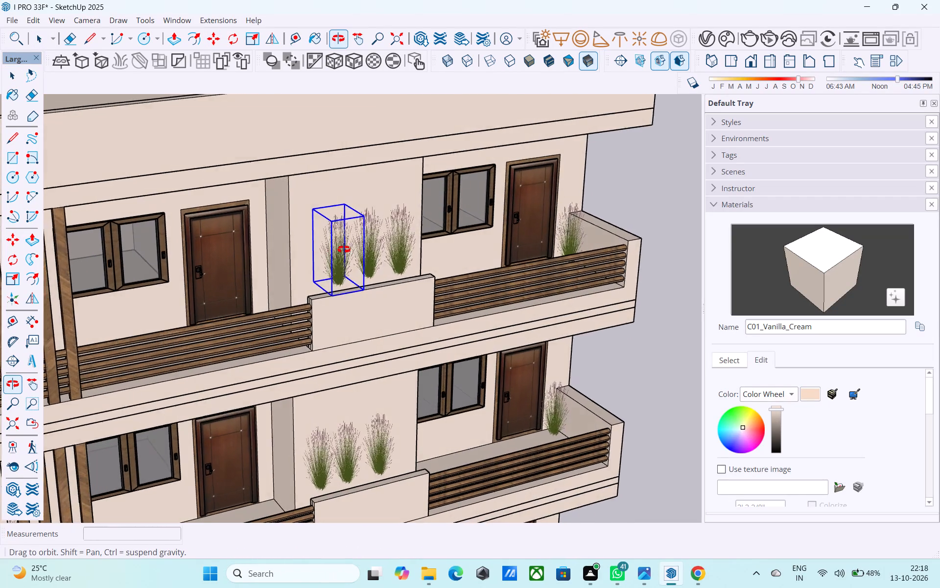
middle_drag(344, 249, 278, 261)
shift+click(335, 253)
shift+click(365, 250)
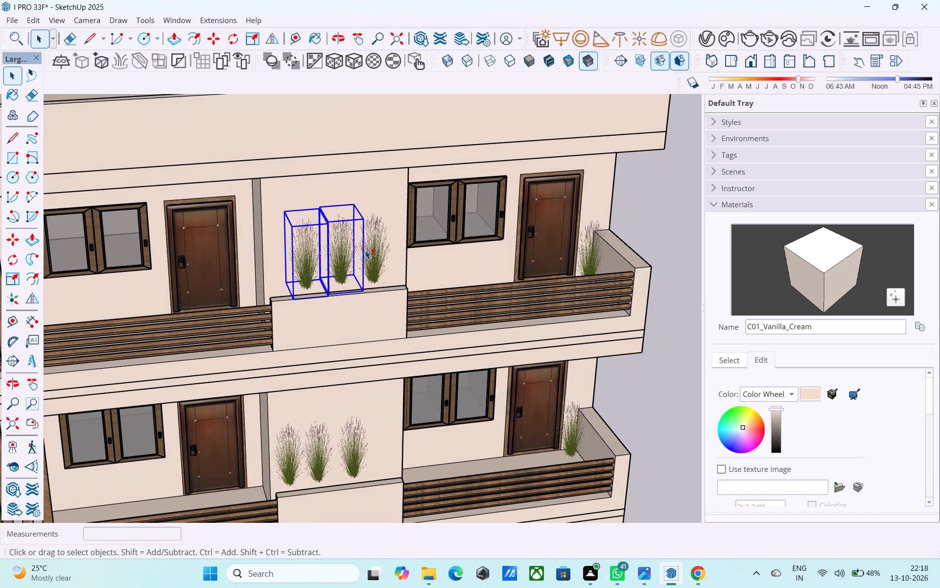
shift+middle_drag(431, 268, 218, 299)
scroll(273, 294, up, 2)
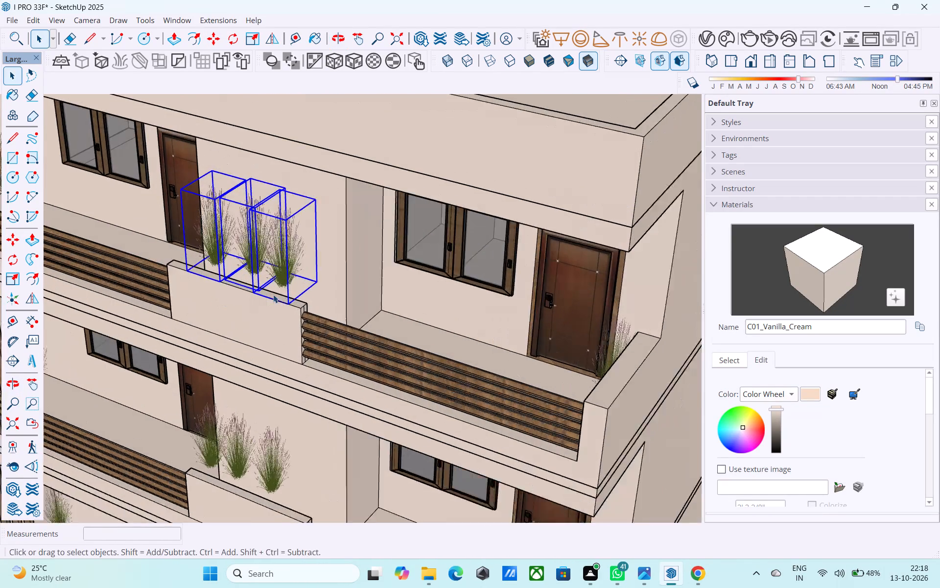
scroll(273, 294, up, 2)
scroll(274, 294, down, 3)
key(m)
scroll(313, 315, up, 7)
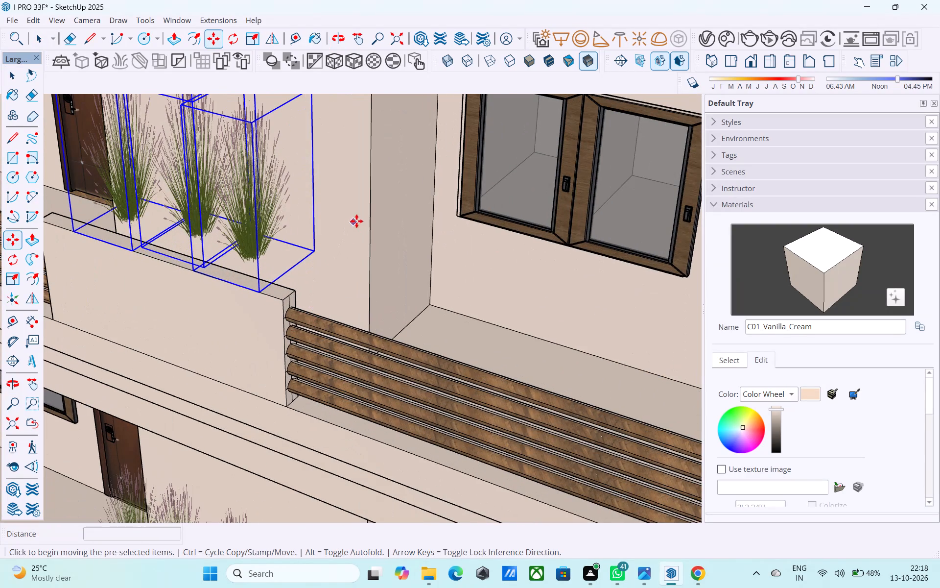
click(358, 220)
click(341, 242)
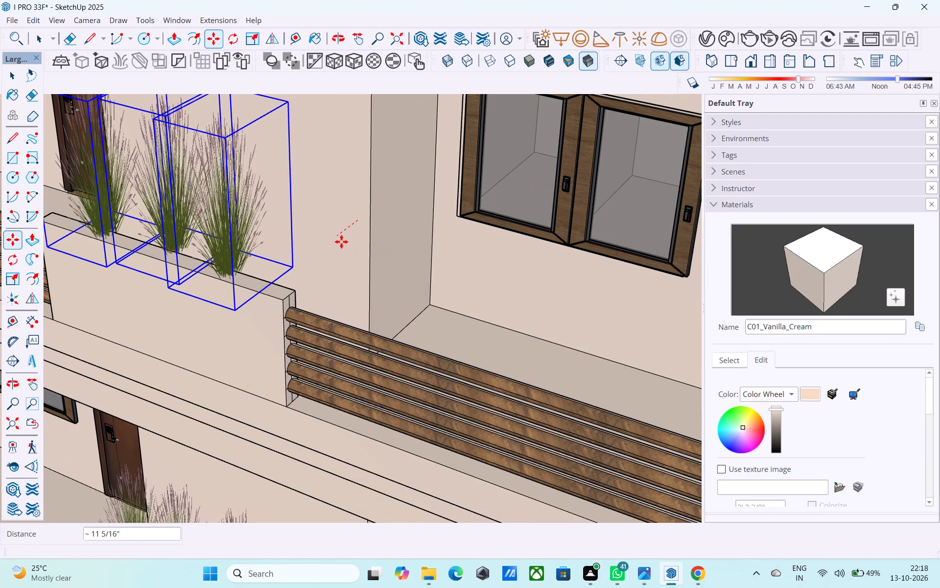
scroll(340, 245, down, 5)
key(space)
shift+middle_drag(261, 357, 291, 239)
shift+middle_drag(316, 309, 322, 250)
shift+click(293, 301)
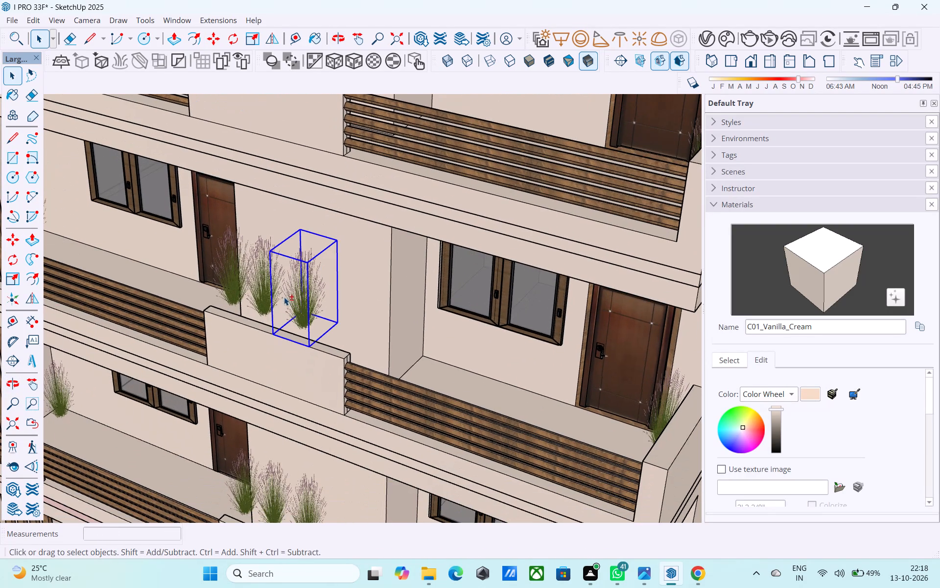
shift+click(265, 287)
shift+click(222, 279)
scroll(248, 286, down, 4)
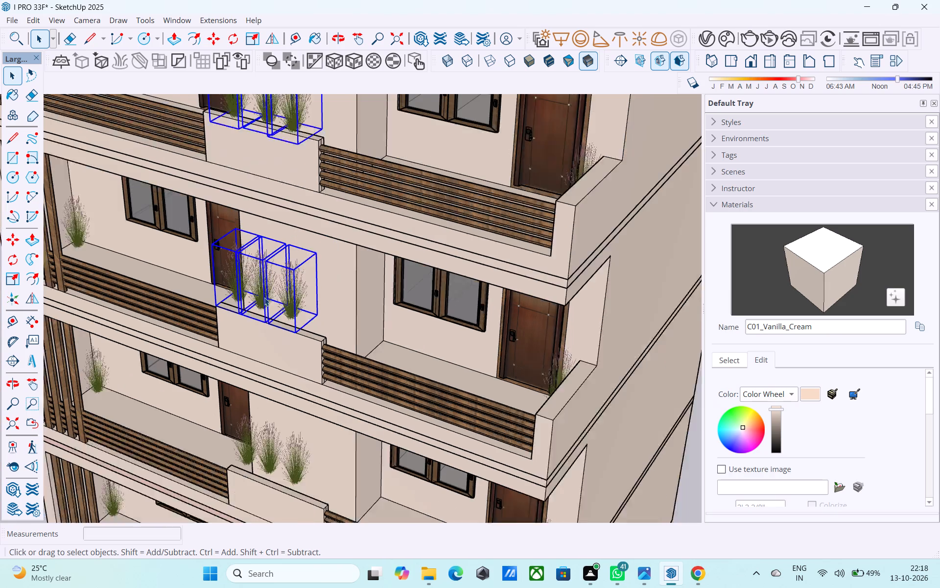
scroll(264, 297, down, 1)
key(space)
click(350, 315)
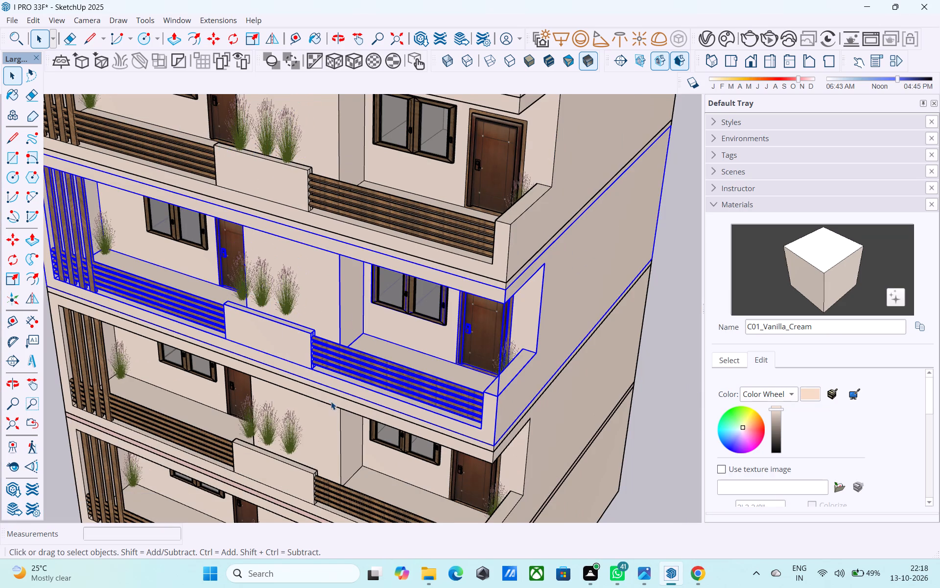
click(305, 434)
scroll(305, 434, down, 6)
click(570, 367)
Move the three central grass clumps on each of the three lower floors together about 10 15/16" outward onto their balcony panels.
scroll(313, 400, up, 6)
shift+click(286, 333)
shift+click(257, 321)
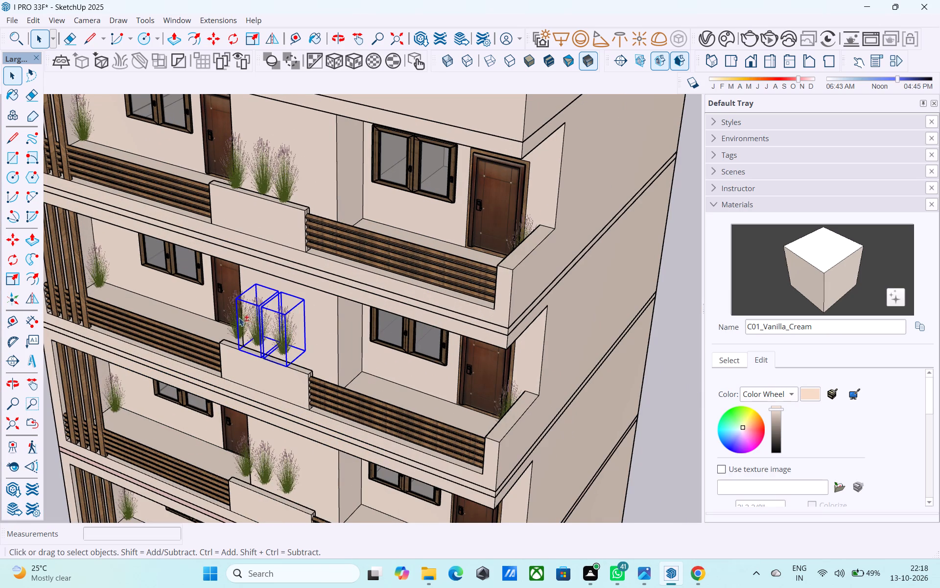
shift+click(238, 318)
shift+scroll(259, 346, down, 4)
shift+middle_drag(274, 367, 298, 246)
shift+scroll(296, 333, up, 6)
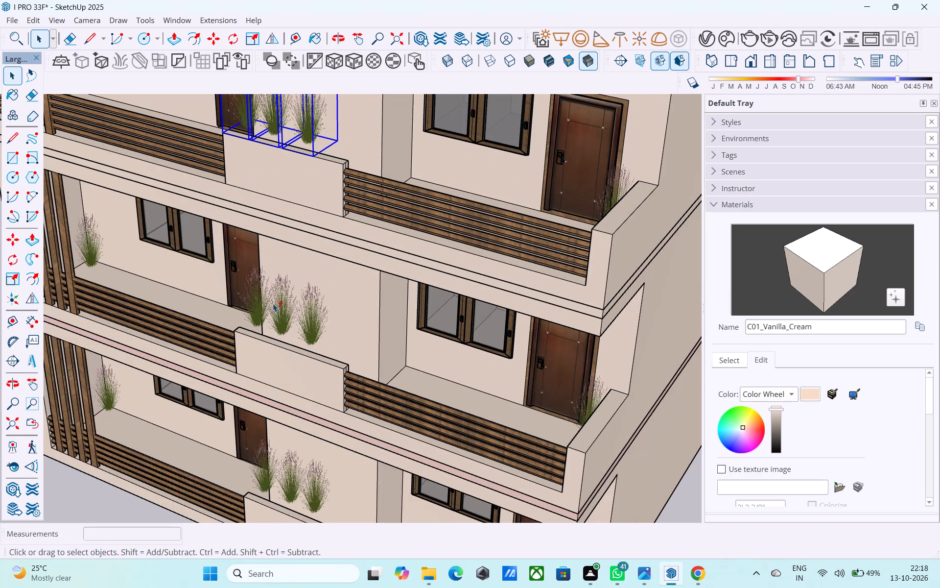
shift+click(241, 302)
shift+click(278, 316)
shift+click(315, 326)
shift+scroll(316, 291, down, 4)
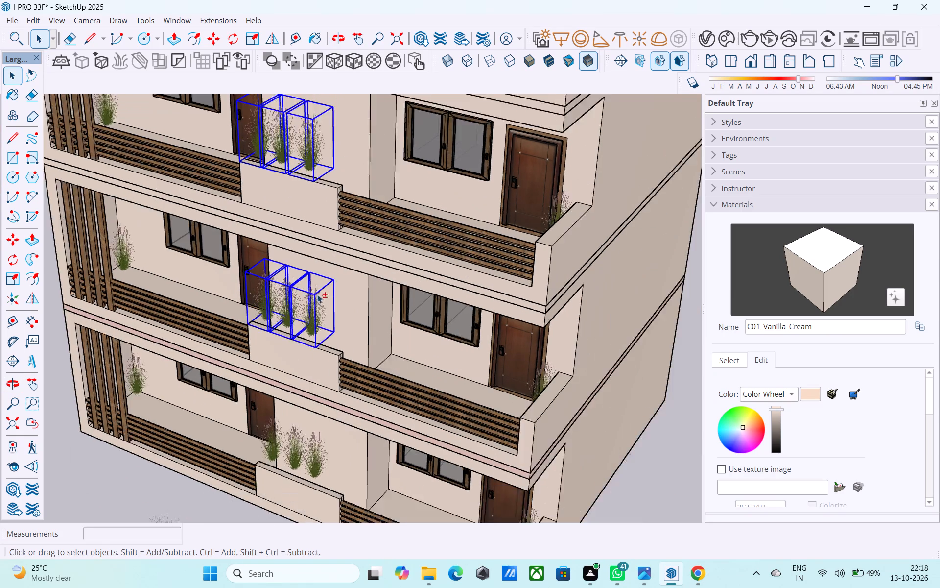
shift+middle_drag(317, 309, 324, 209)
shift+scroll(288, 309, up, 7)
shift+click(271, 331)
shift+click(321, 352)
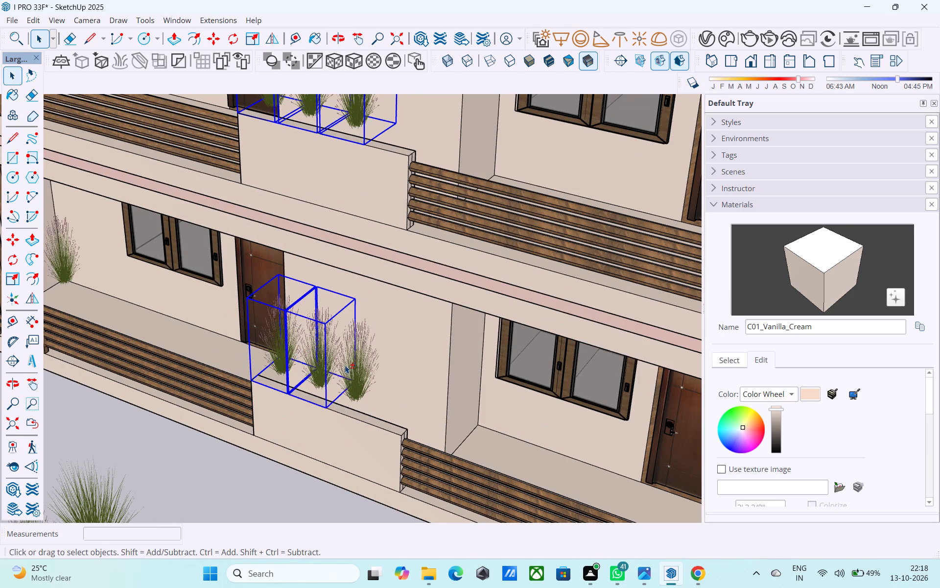
shift+click(355, 363)
shift+scroll(339, 349, down, 5)
scroll(402, 380, up, 7)
key(m)
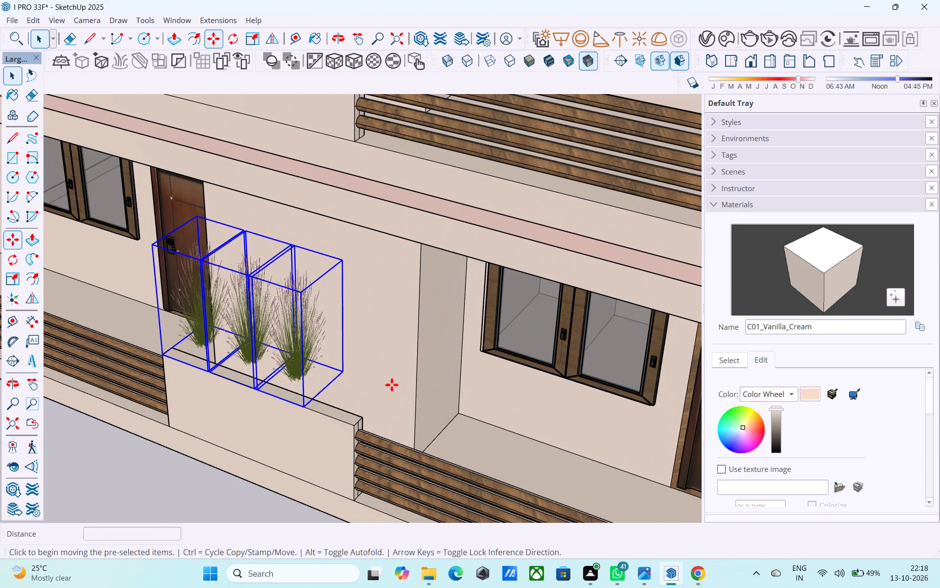
click(402, 373)
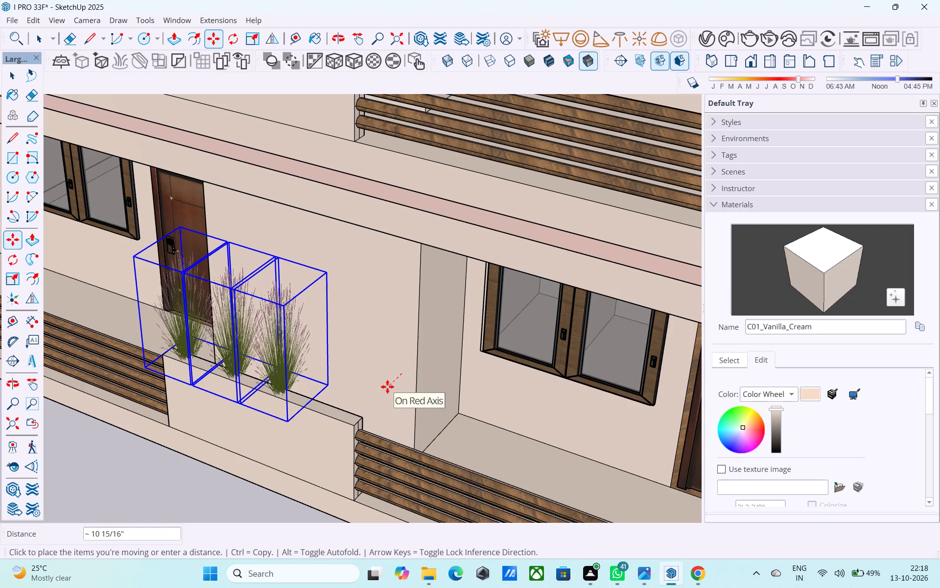
click(387, 387)
scroll(387, 387, down, 17)
key(space)
Save the model, purging its unused items.
click(486, 384)
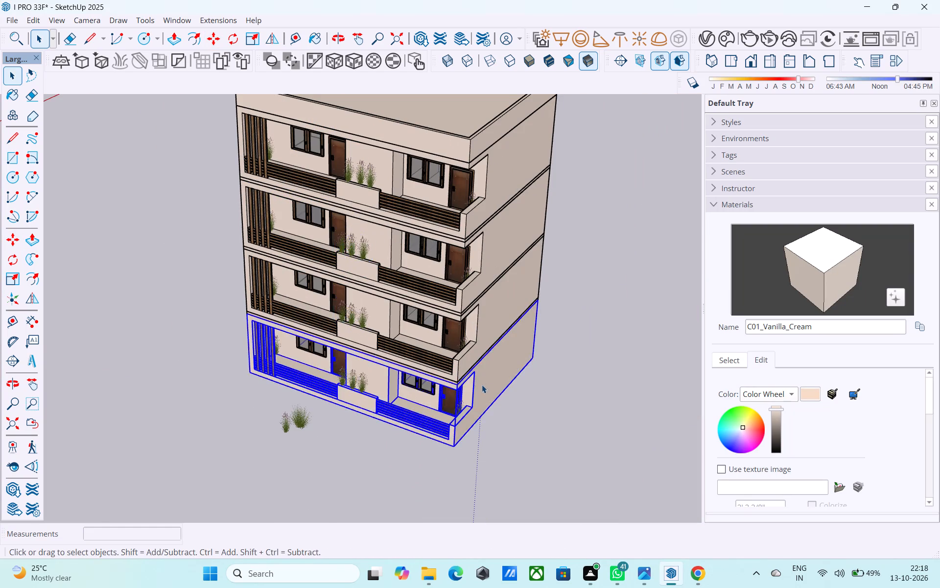
middle_drag(381, 391, 506, 351)
click(581, 333)
middle_drag(378, 335, 376, 328)
scroll(377, 332, up, 3)
key(ctrl+s)
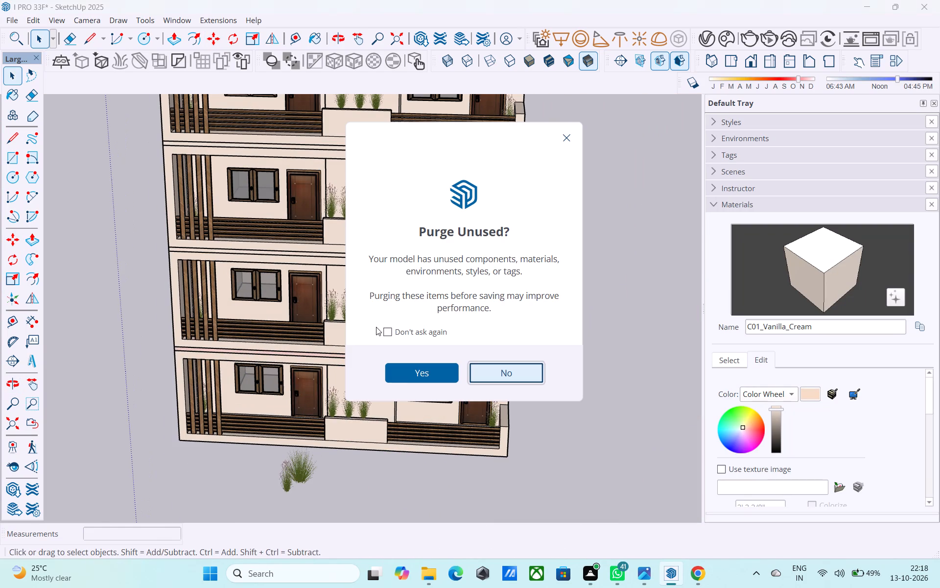
click(420, 363)
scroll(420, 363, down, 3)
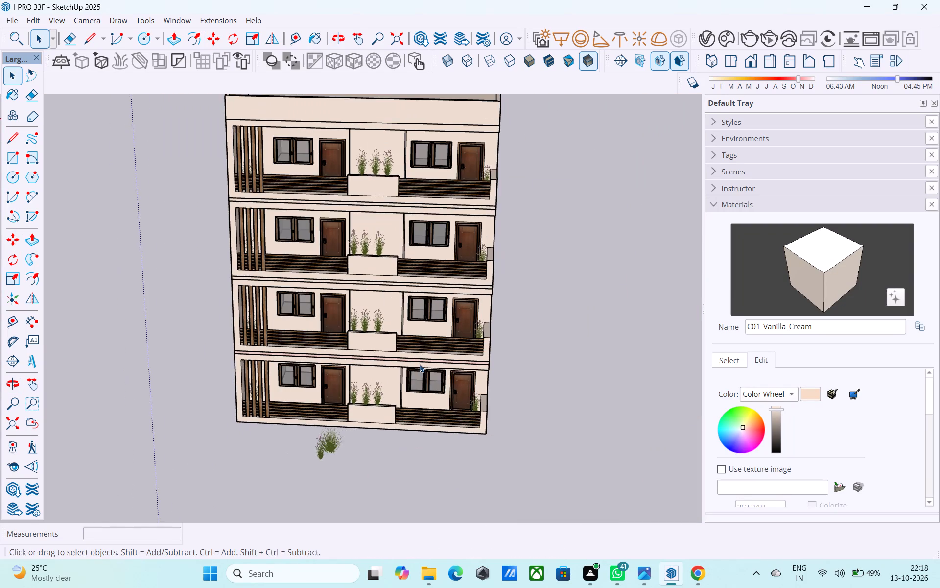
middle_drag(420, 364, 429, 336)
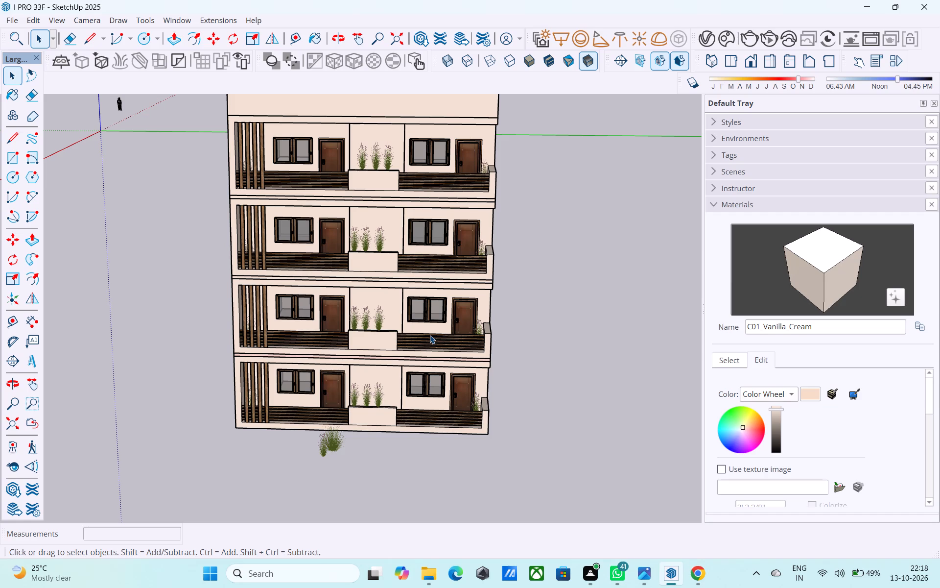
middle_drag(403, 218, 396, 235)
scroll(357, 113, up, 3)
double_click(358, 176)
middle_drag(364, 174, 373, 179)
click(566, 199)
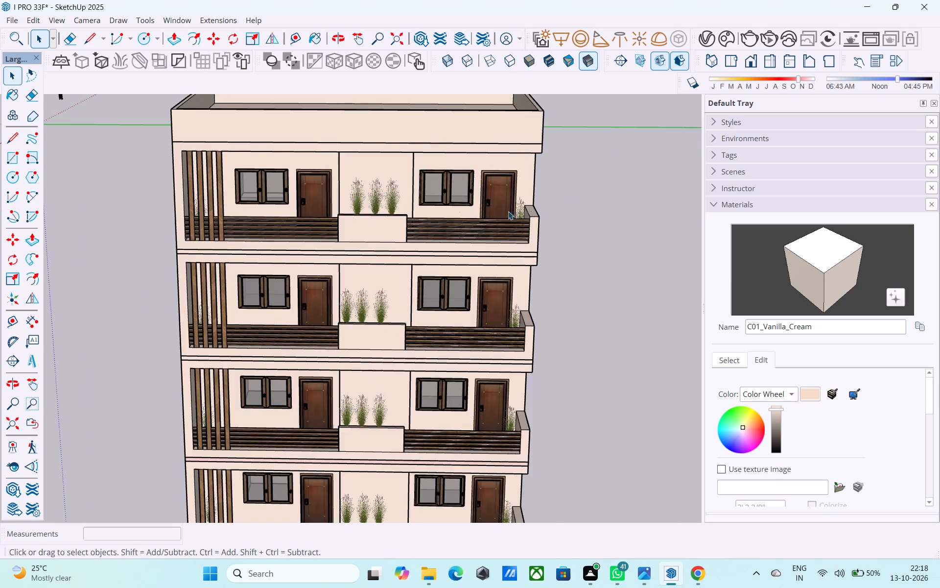
Inside the top floor group, paint the central wall behind the grass clumps with the Tile_Exterior_07_1K material from the Tile collection.
scroll(422, 183, up, 4)
double_click(367, 149)
middle_drag(367, 148, 483, 150)
click(364, 154)
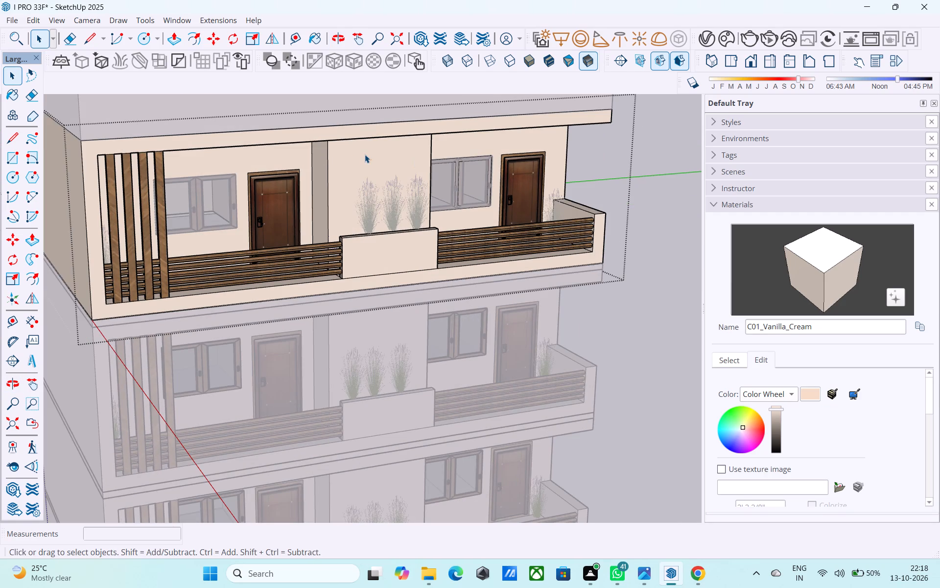
click(735, 364)
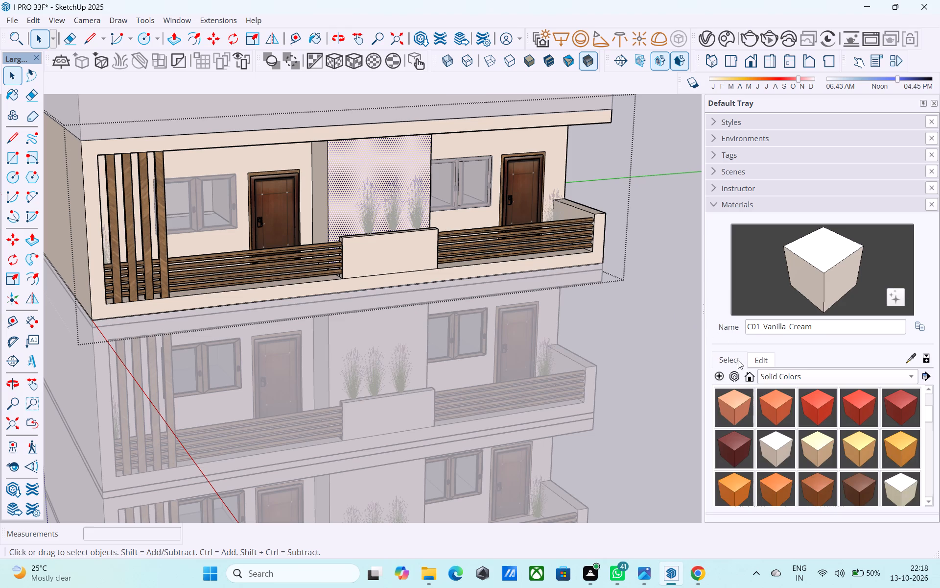
scroll(774, 372, up, 3)
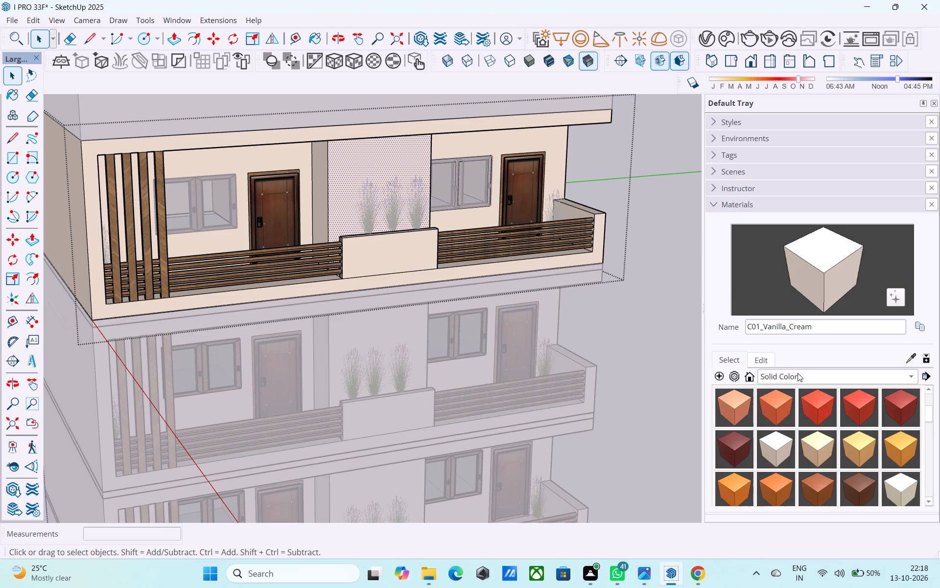
click(801, 376)
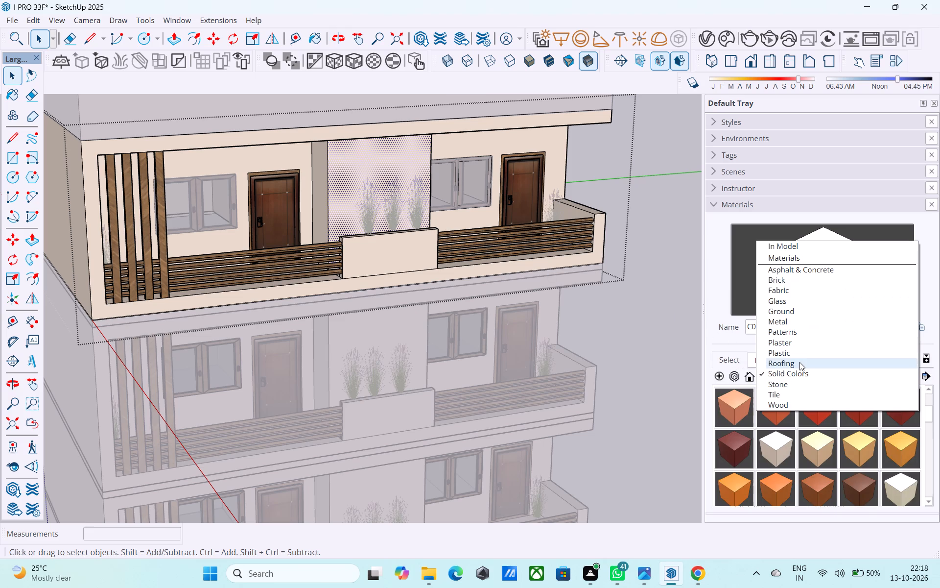
click(797, 394)
click(743, 412)
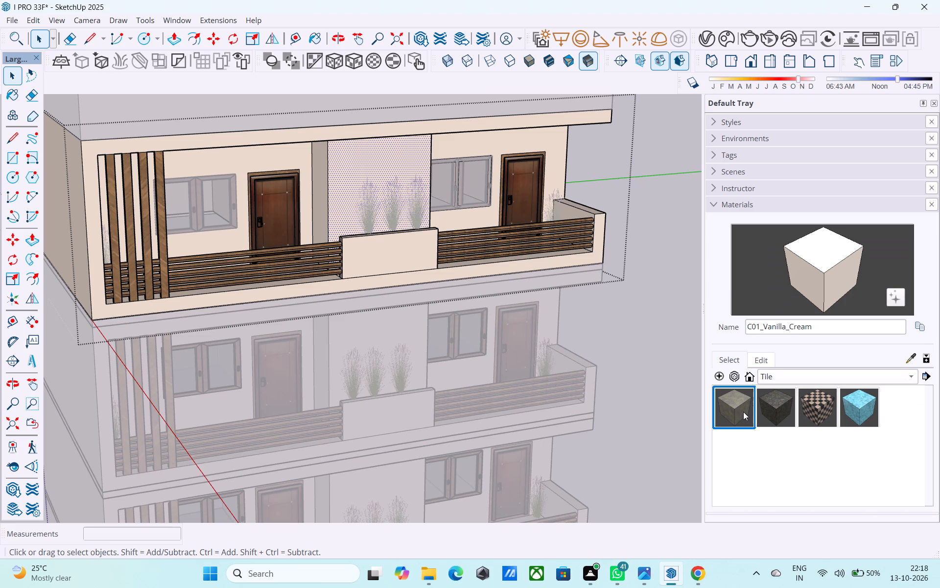
click(353, 167)
scroll(382, 171, up, 5)
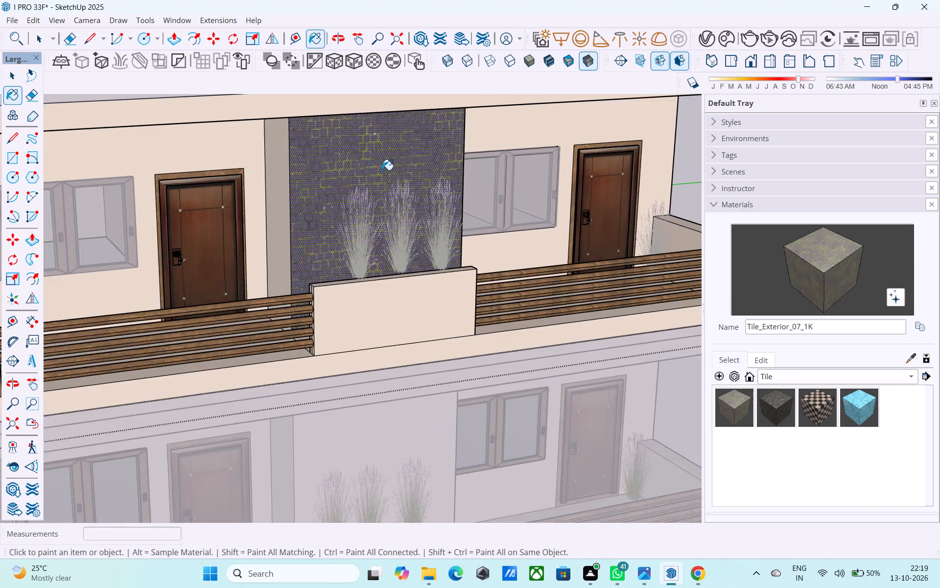
scroll(382, 170, up, 3)
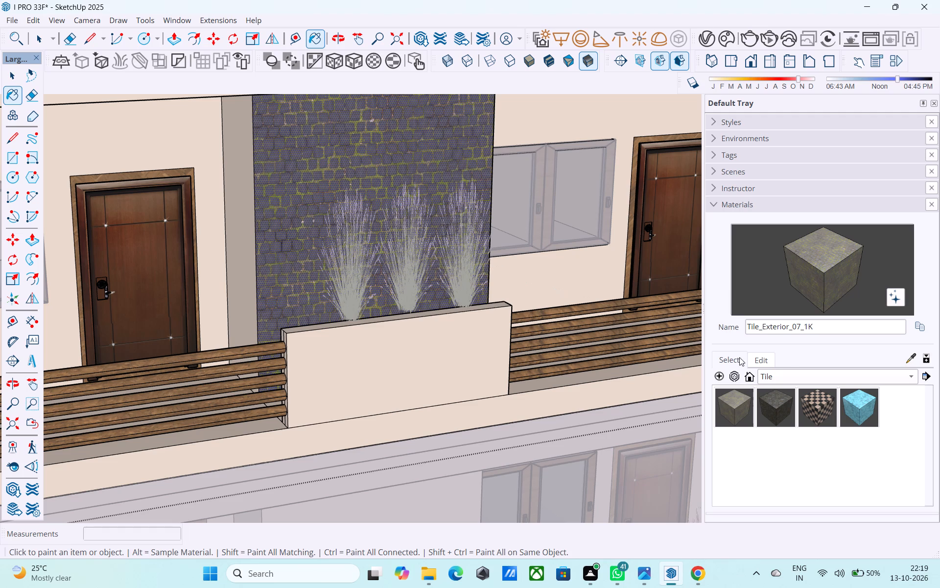
Repaint the top floor's central accent wall with the Marble_20_1K material from the Stone collection.
click(791, 374)
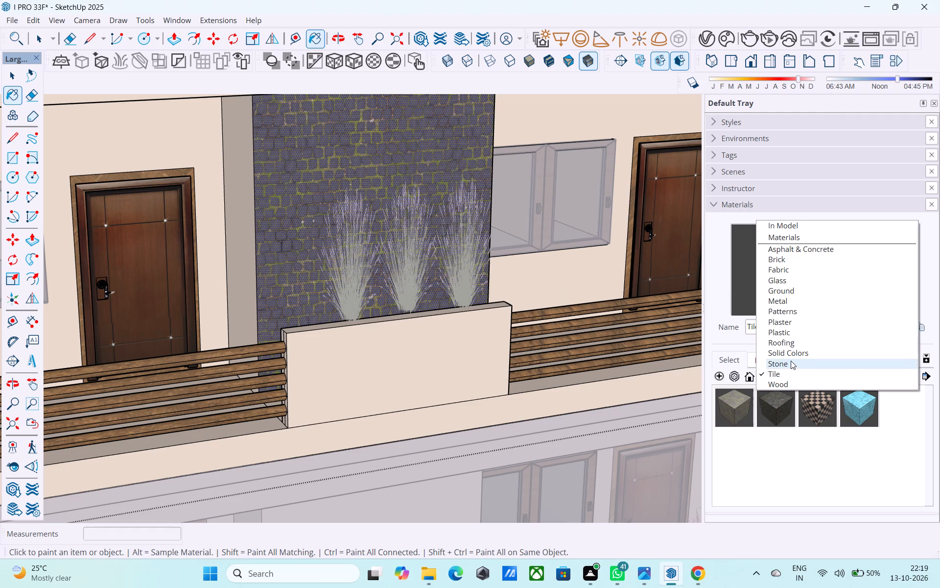
scroll(789, 352, up, 2)
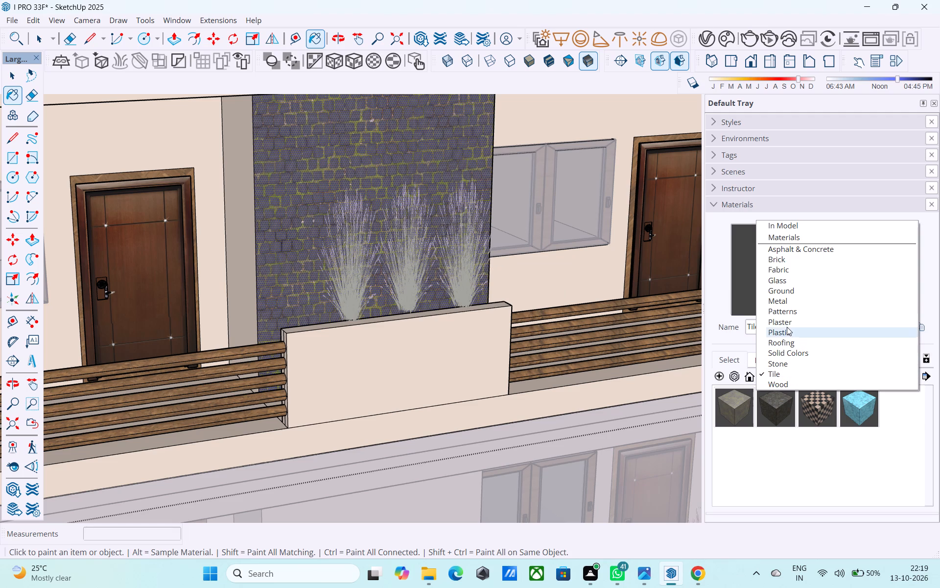
click(801, 360)
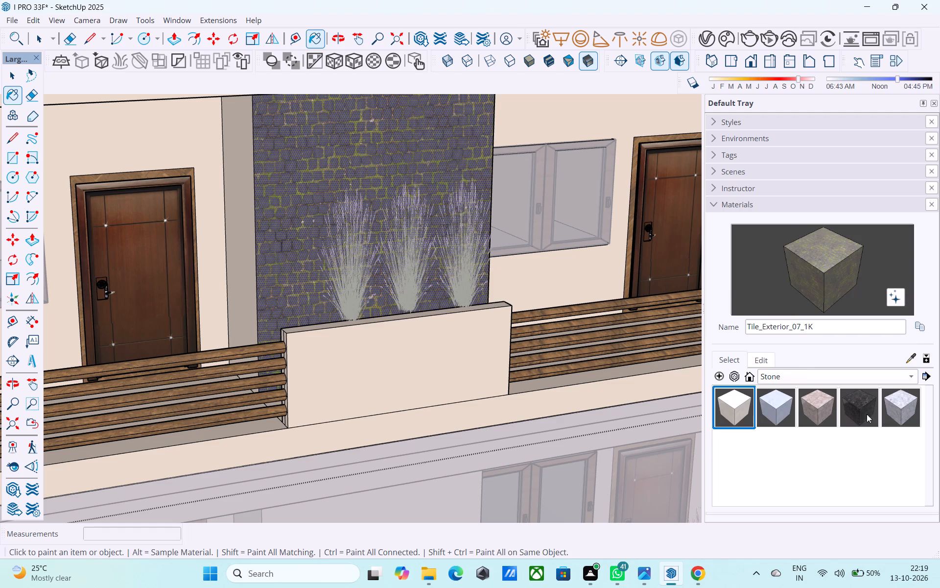
click(813, 408)
click(913, 401)
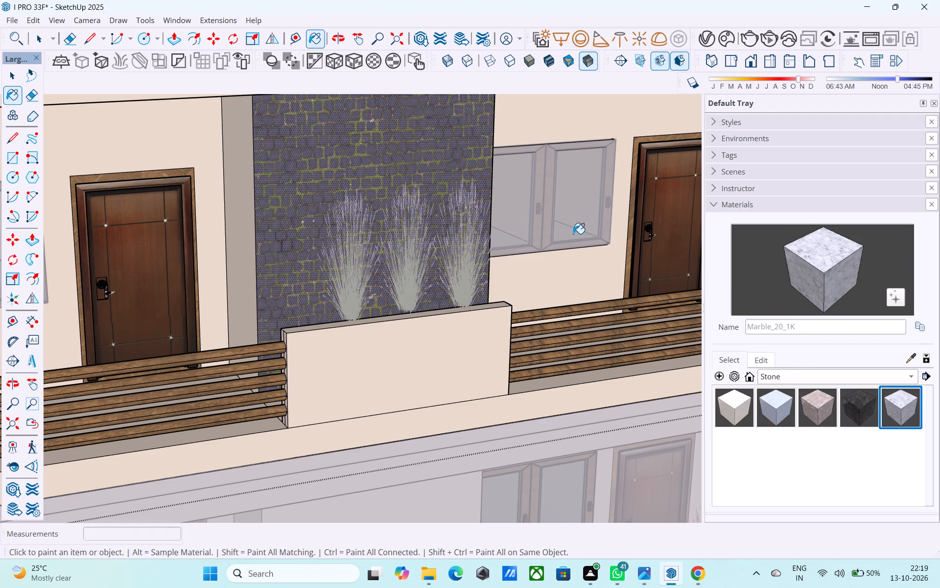
click(416, 166)
Inside the floor group directly below the top floor, paint the central wall behind the grass clumps with Marble_20_1K.
scroll(399, 185, down, 4)
scroll(368, 245, down, 4)
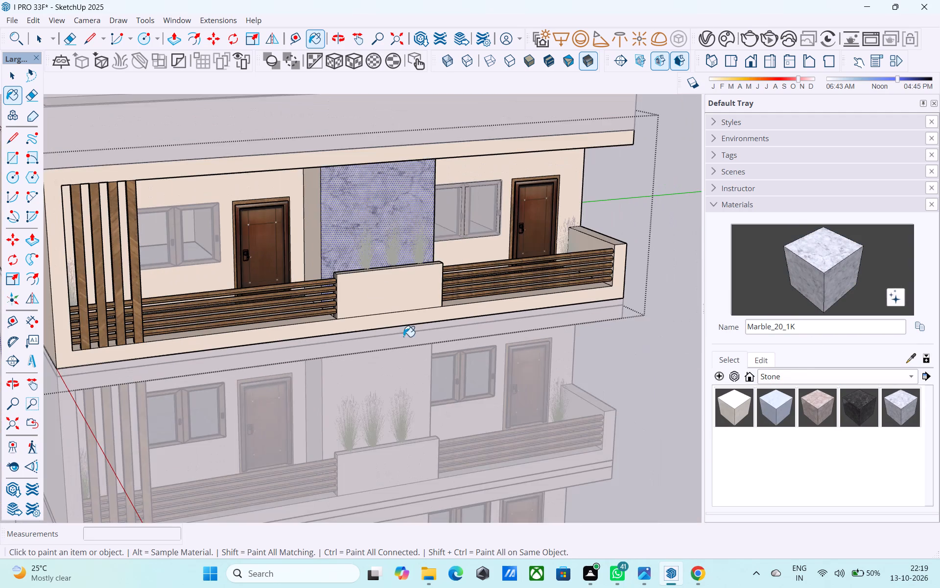
middle_drag(390, 372, 235, 361)
scroll(244, 360, down, 1)
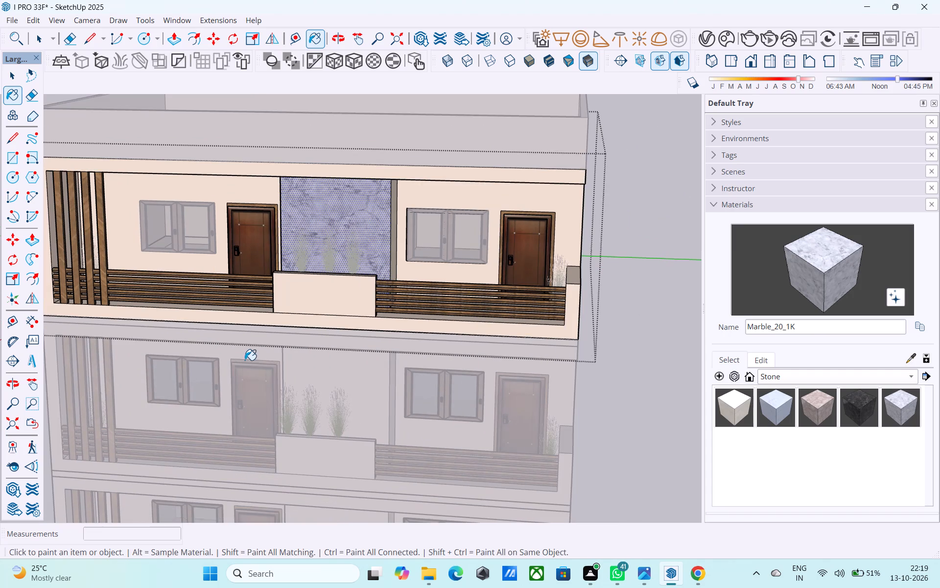
key(space)
click(461, 366)
scroll(345, 382, up, 3)
double_click(343, 375)
click(343, 374)
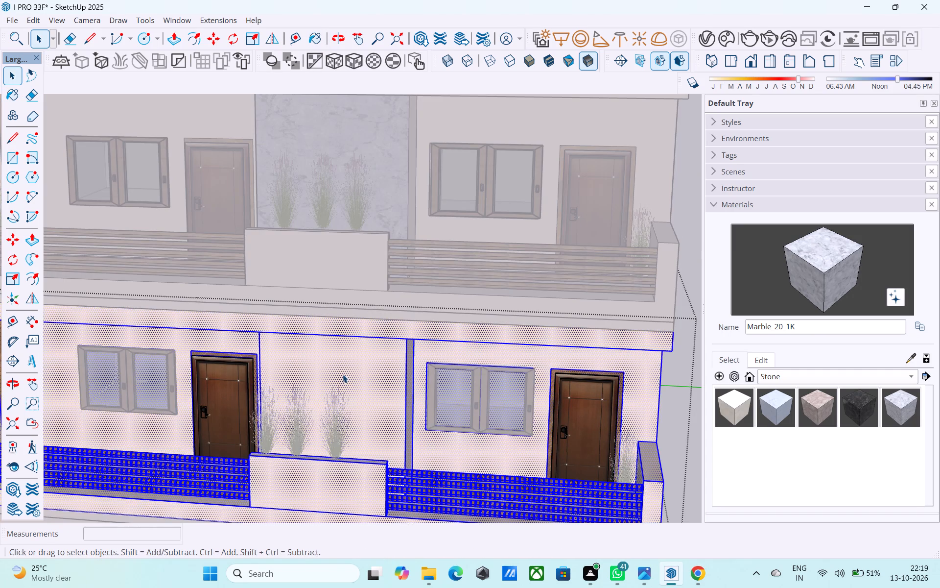
click(343, 368)
click(829, 260)
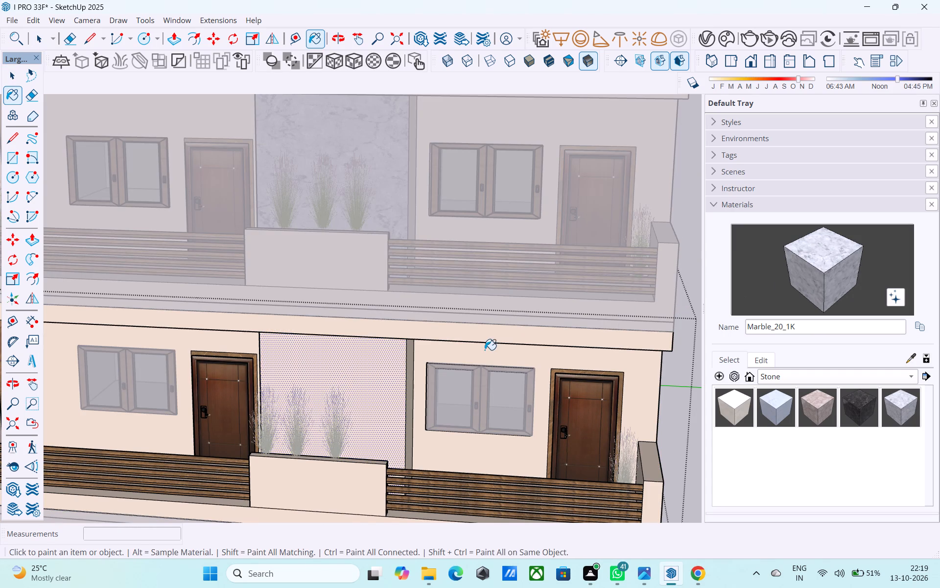
click(390, 374)
Inside the floor group directly above the ground floor, paint the central wall behind the grass clumps with Marble_20_1K.
scroll(389, 372, down, 5)
key(space)
click(428, 399)
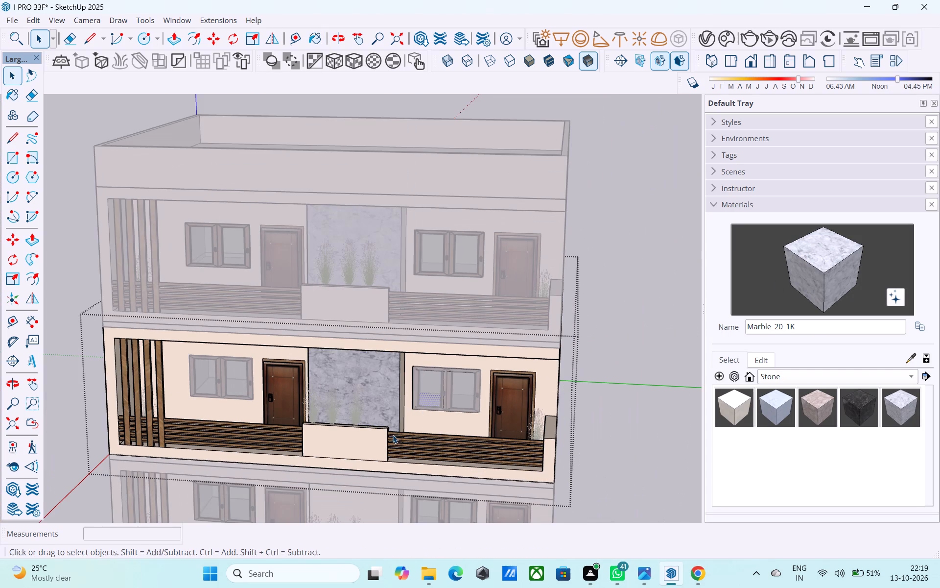
scroll(378, 243, down, 4)
scroll(381, 414, up, 4)
double_click(370, 426)
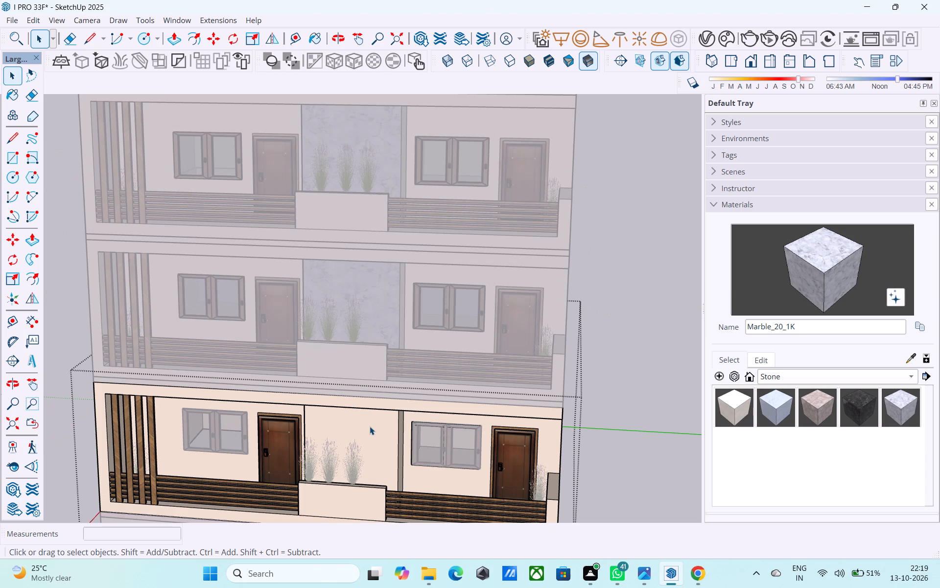
click(361, 427)
click(819, 260)
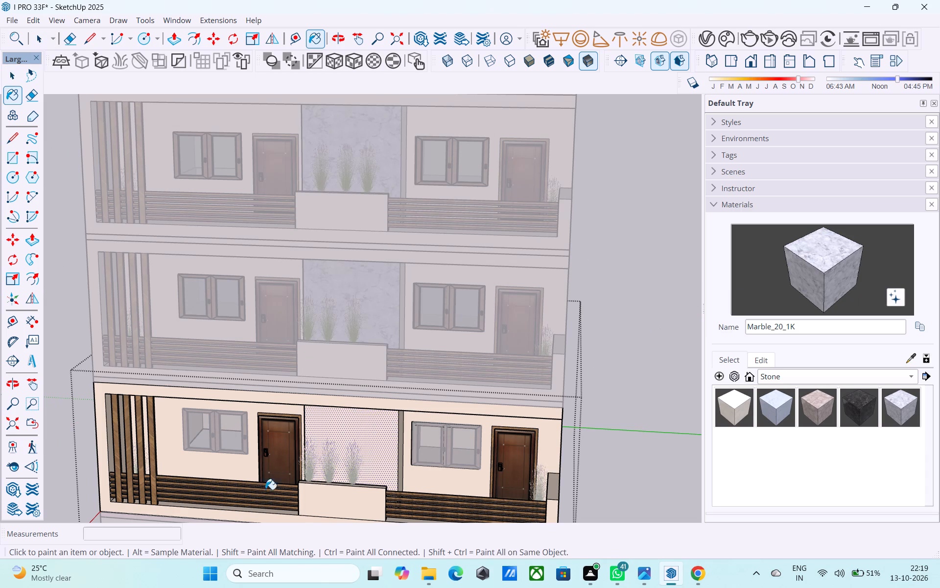
click(376, 435)
Paint the central wall inside the ground floor group with Marble_20_1K, and leave the group.
scroll(383, 326, down, 8)
scroll(383, 335, up, 1)
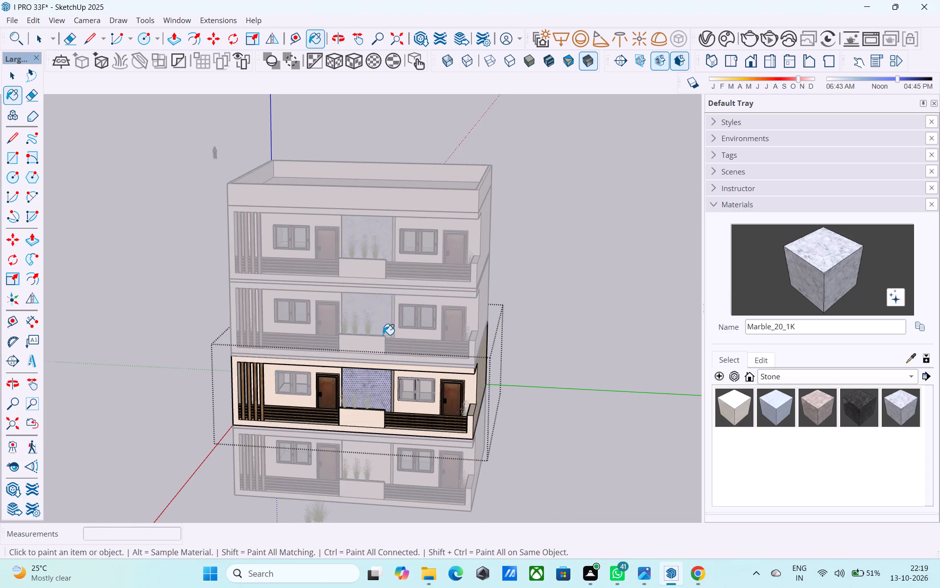
key(space)
double_click(377, 452)
click(376, 455)
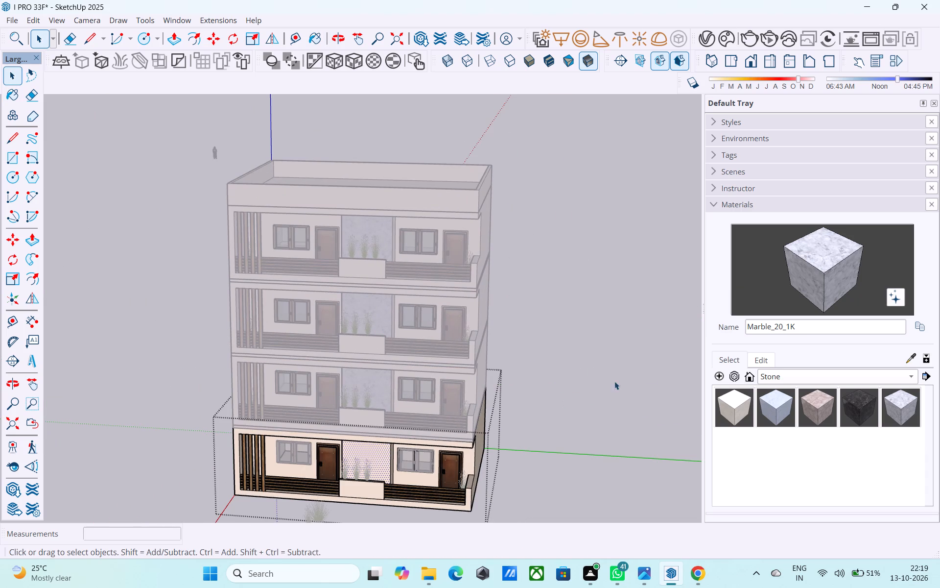
click(819, 273)
click(380, 452)
scroll(380, 452, down, 4)
middle_drag(380, 452, 436, 416)
key(space)
click(517, 368)
Examine the marble accent walls and the whole front elevation from several angles and distances.
middle_drag(381, 375, 386, 338)
scroll(386, 338, up, 4)
middle_drag(386, 338, 386, 338)
scroll(386, 338, up, 3)
middle_drag(386, 338, 498, 381)
scroll(496, 383, down, 4)
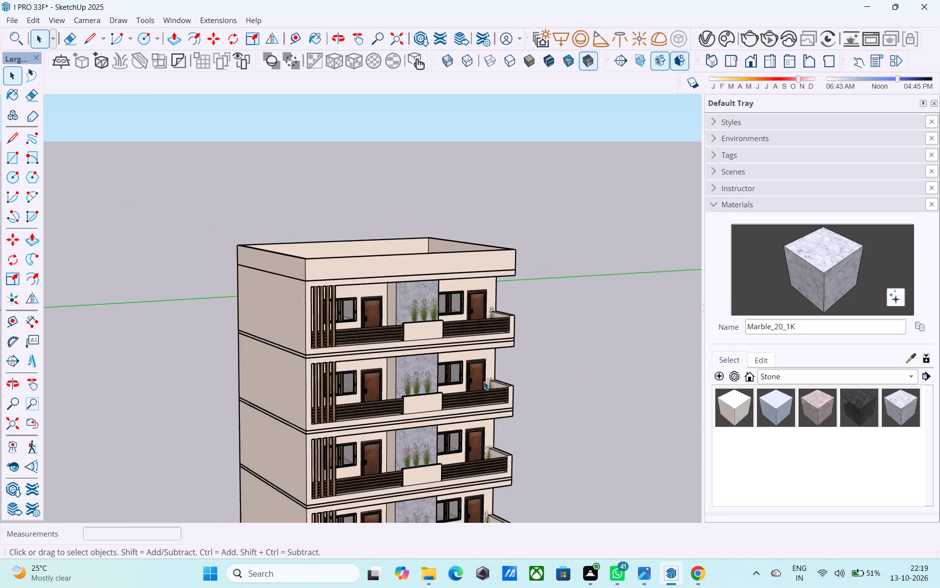
middle_drag(448, 375, 301, 345)
scroll(299, 326, down, 4)
middle_drag(328, 343, 328, 338)
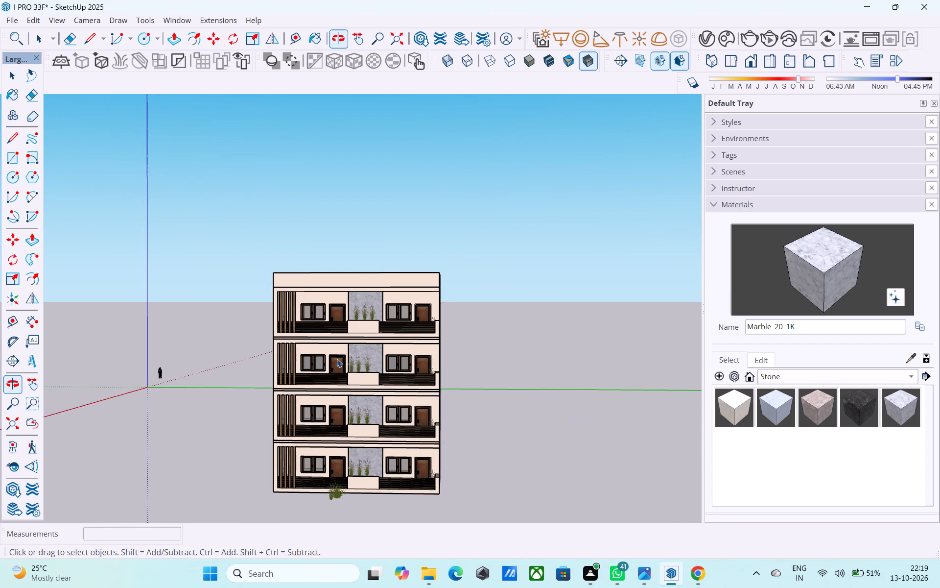
middle_drag(357, 374, 323, 378)
scroll(329, 384, down, 3)
middle_drag(331, 386, 348, 440)
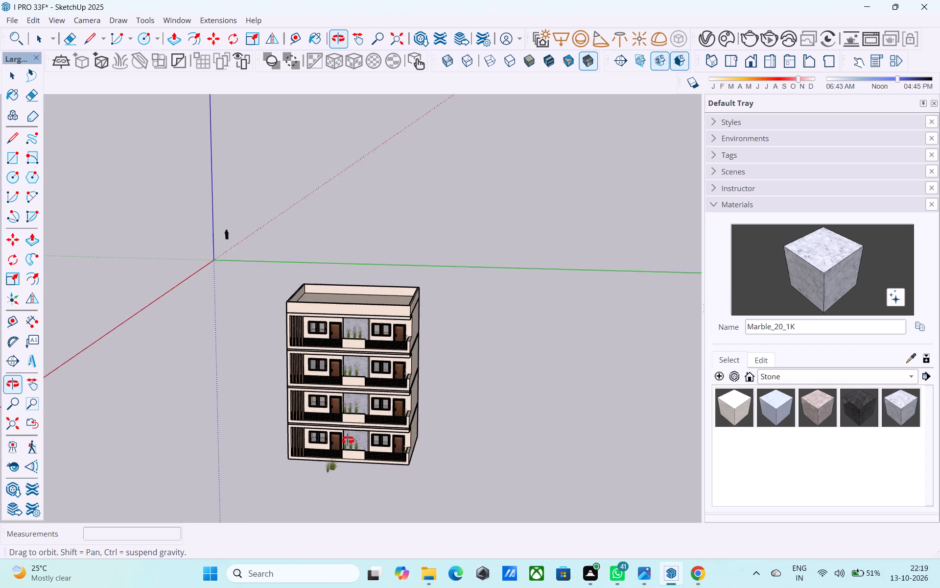
middle_drag(348, 440, 320, 437)
scroll(341, 431, up, 3)
middle_drag(342, 435, 377, 394)
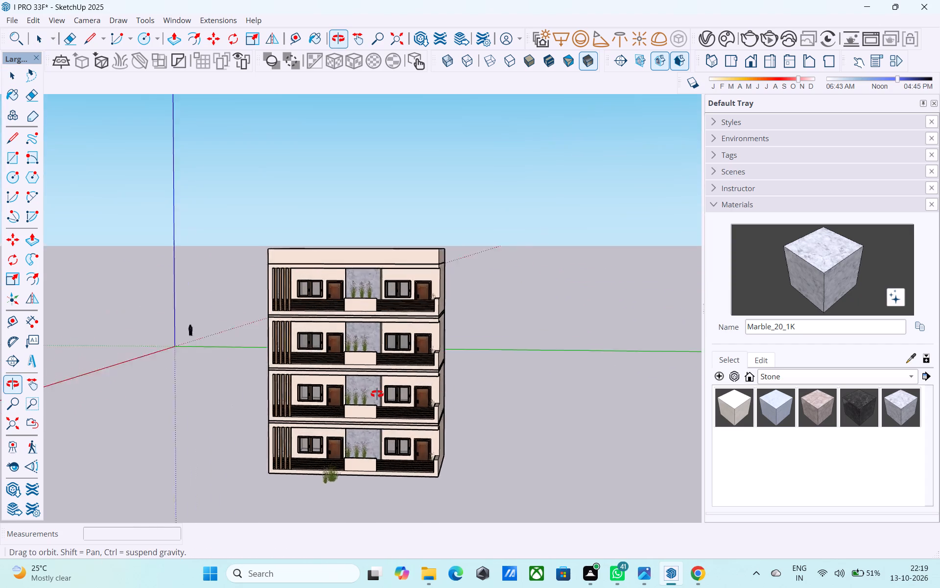
middle_drag(377, 394, 399, 379)
Delete the two stray grass plants standing on the ground outside the building's front.
middle_drag(355, 447, 113, 529)
scroll(262, 473, up, 3)
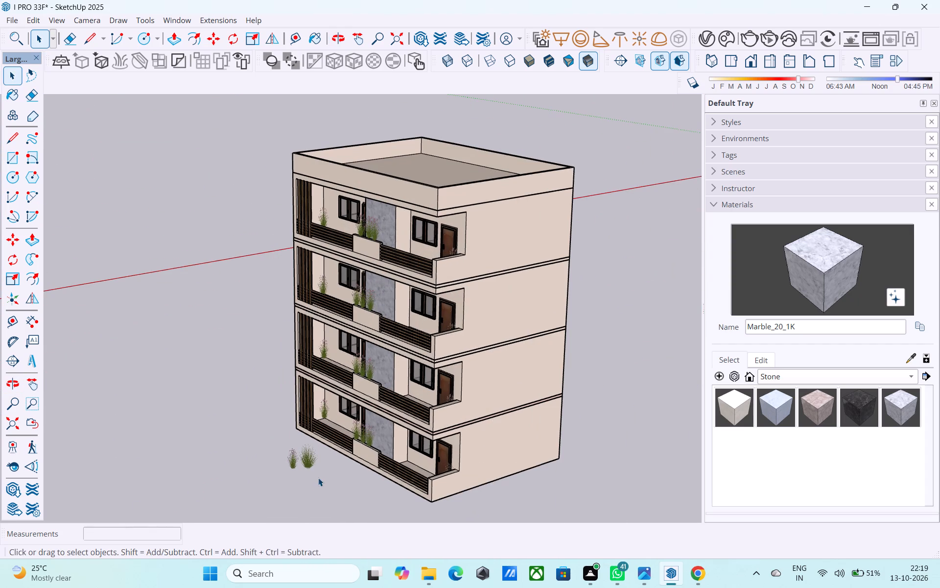
drag(292, 465, 281, 448)
drag(321, 483, 284, 451)
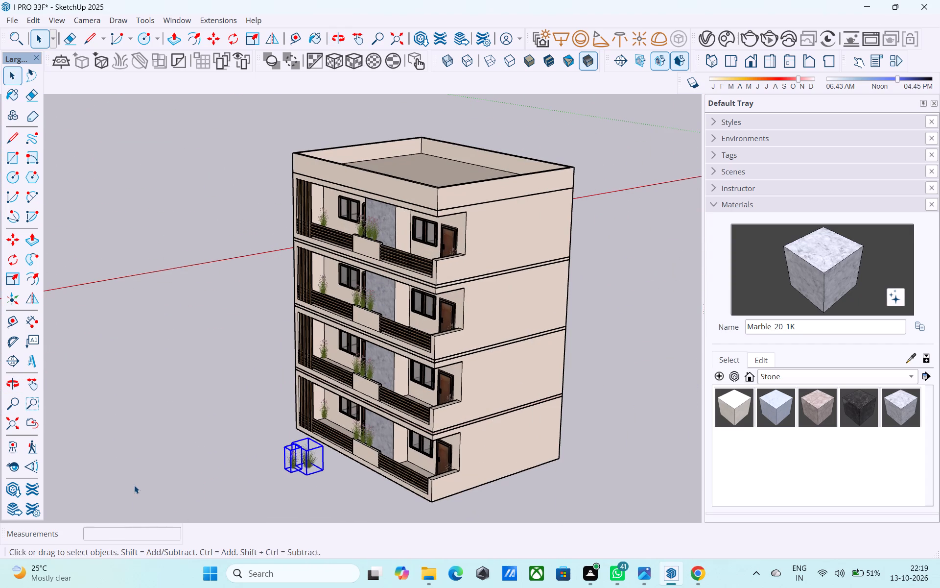
key(Delete)
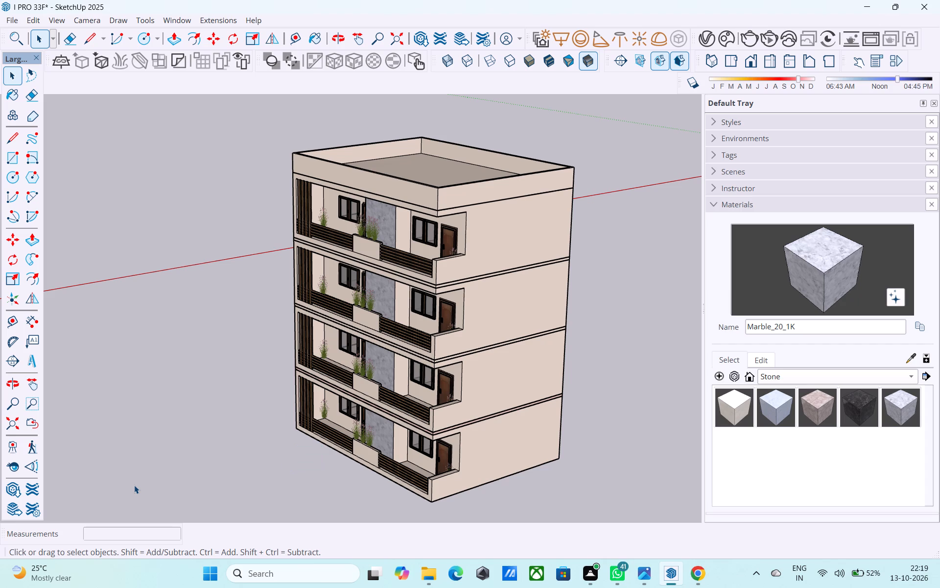
Save the model, purging its unused items.
scroll(194, 465, down, 3)
key(ctrl+s)
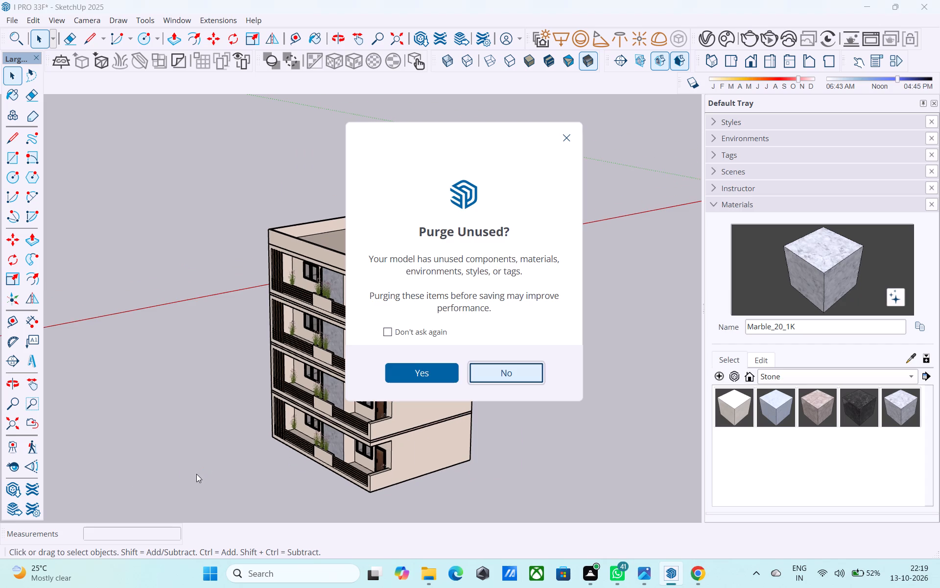
click(441, 369)
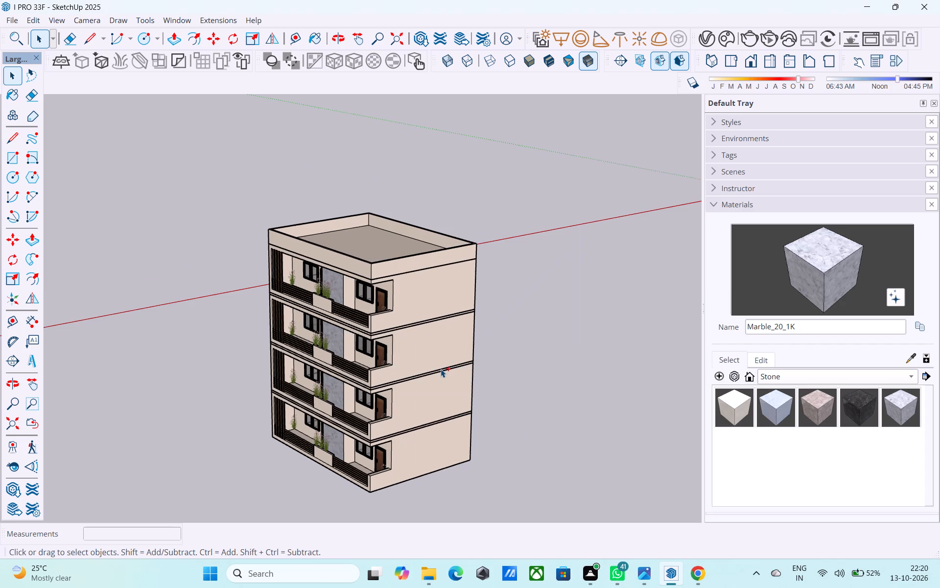
key(ctrl+s)
key(space)
Examine the finished four-storey building as a whole from the front and above.
middle_drag(425, 386, 579, 356)
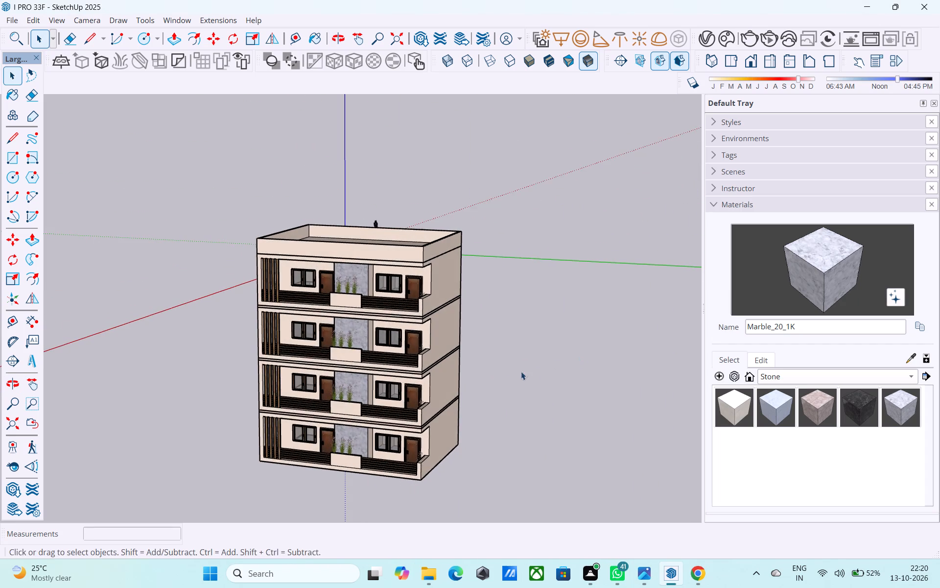
middle_drag(495, 381, 601, 381)
scroll(545, 386, down, 4)
middle_drag(533, 388, 539, 388)
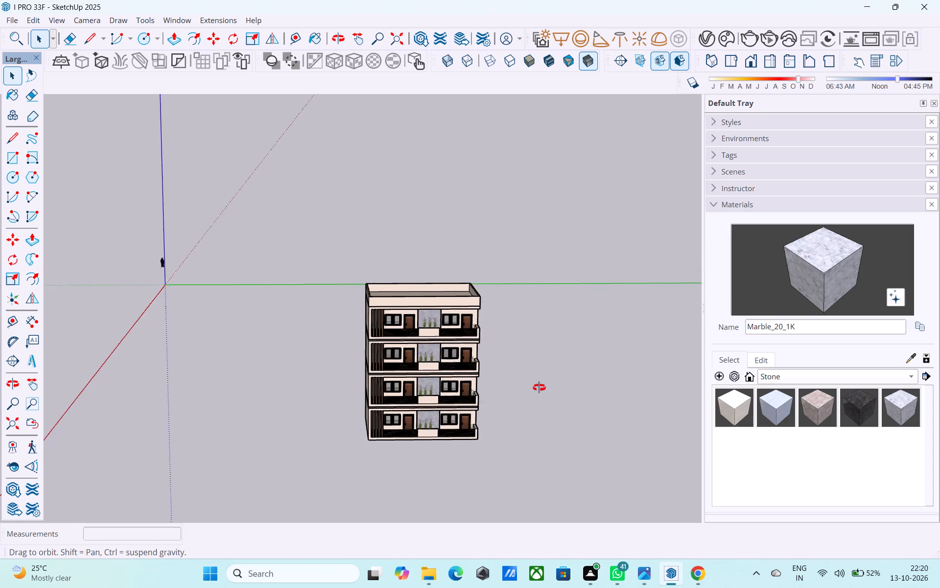
middle_drag(539, 388, 549, 397)
scroll(496, 401, down, 2)
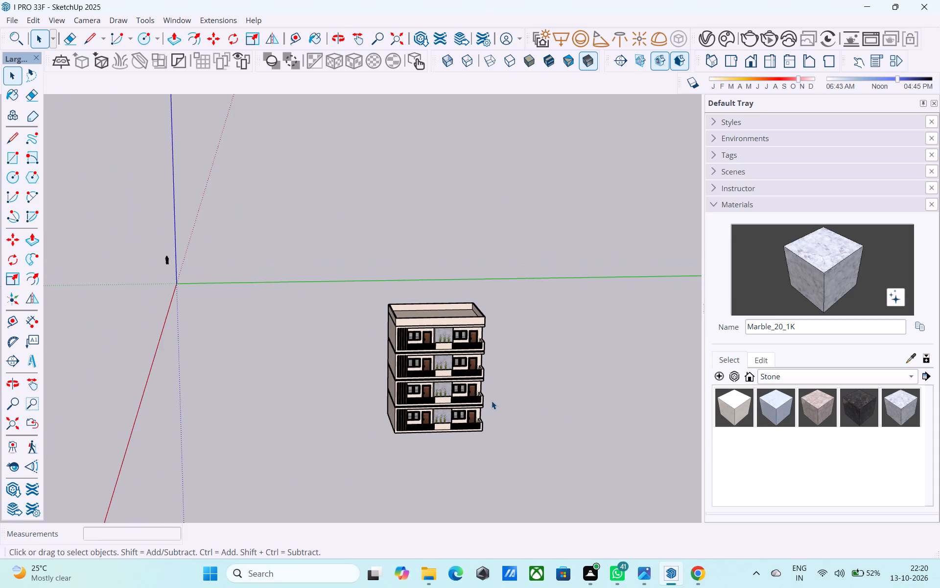
middle_drag(492, 401, 470, 447)
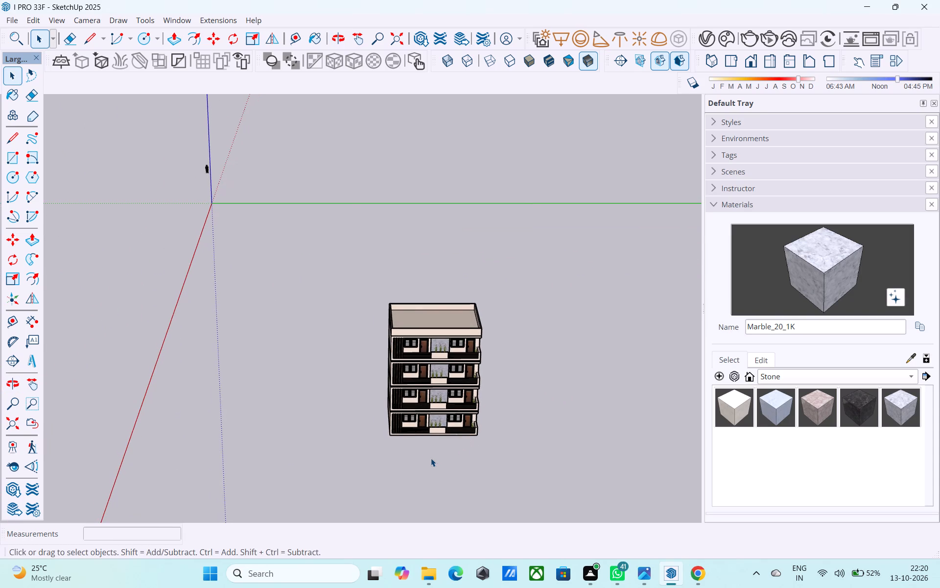
middle_click(431, 458)
Inside the ground floor group, draw a horizontal line from the balcony opening's lower corner beside the vertical slats to the facade's outer edge.
scroll(385, 444, up, 9)
middle_drag(390, 435, 398, 454)
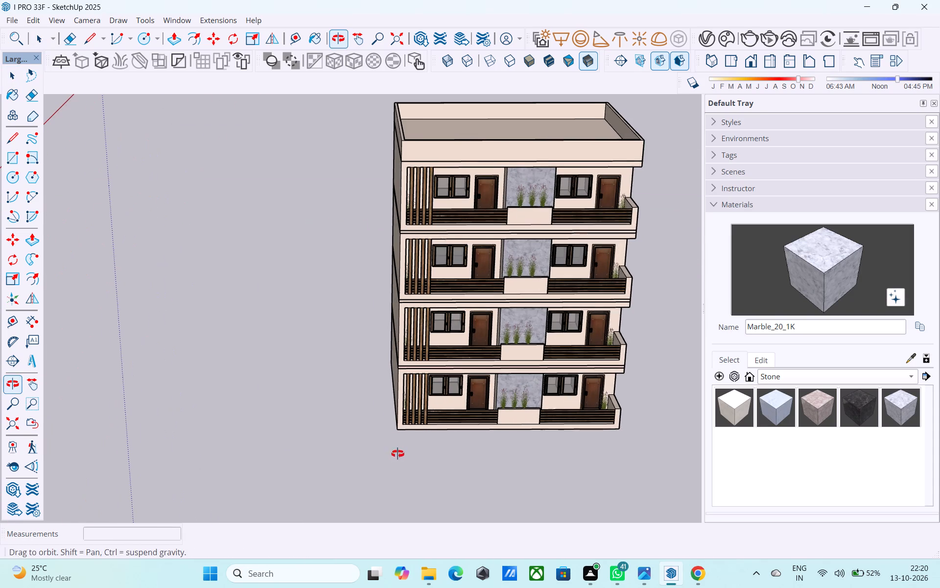
middle_drag(398, 454, 398, 454)
scroll(398, 451, up, 3)
middle_drag(409, 428, 395, 423)
scroll(395, 422, up, 4)
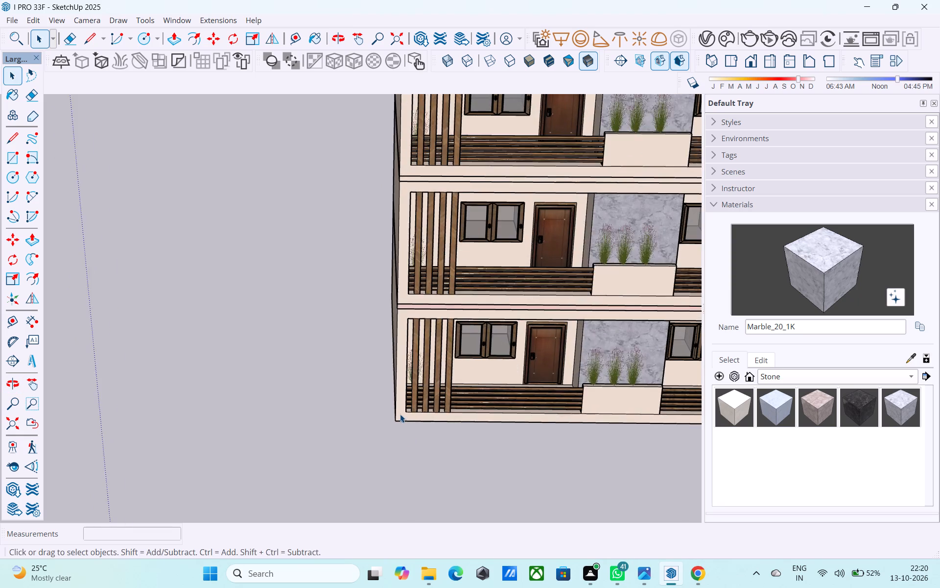
scroll(400, 414, up, 5)
double_click(407, 406)
scroll(407, 406, up, 4)
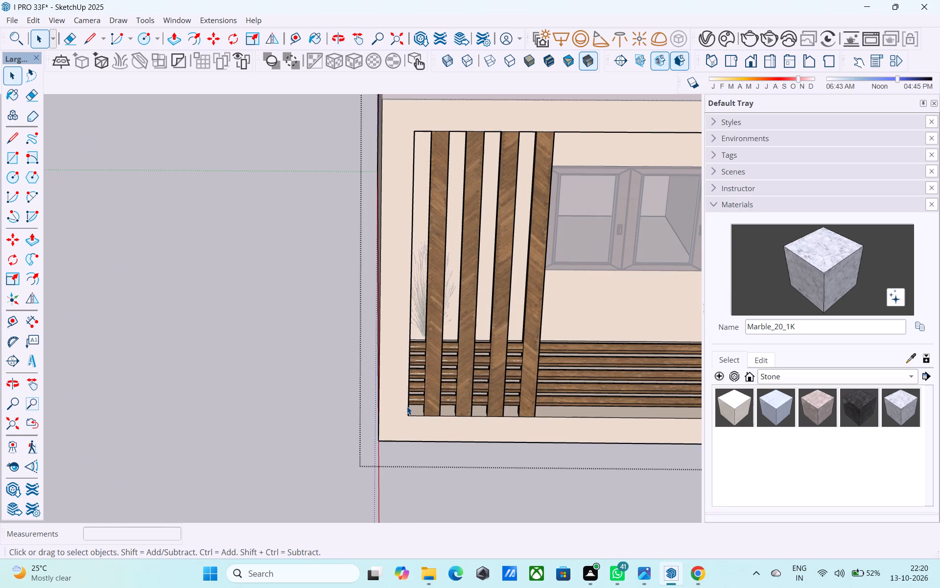
key(l)
scroll(409, 412, up, 2)
click(409, 412)
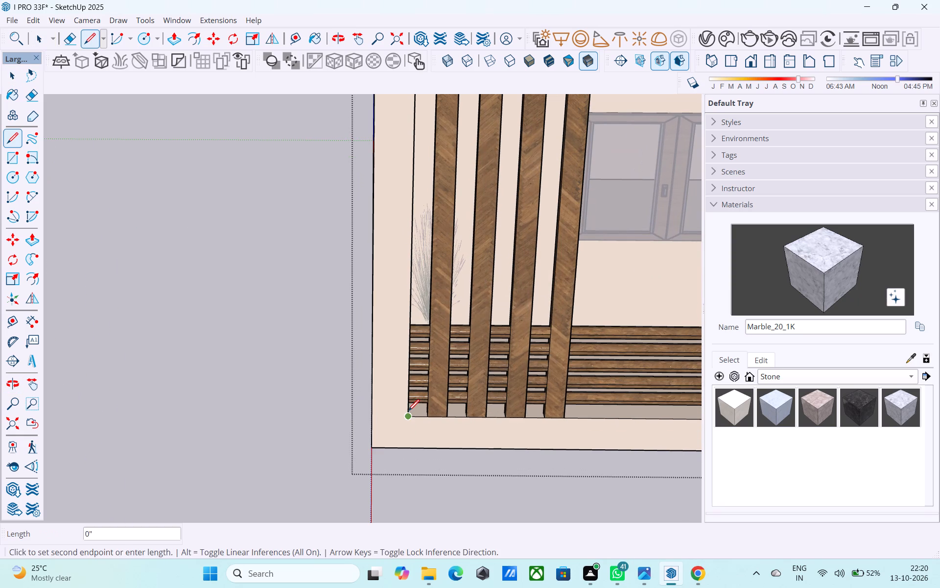
click(372, 413)
Draw a matching 1' horizontal line from the ground-floor balcony opening's lower corner at the opposite end to the facade's outer edge.
scroll(275, 426, down, 11)
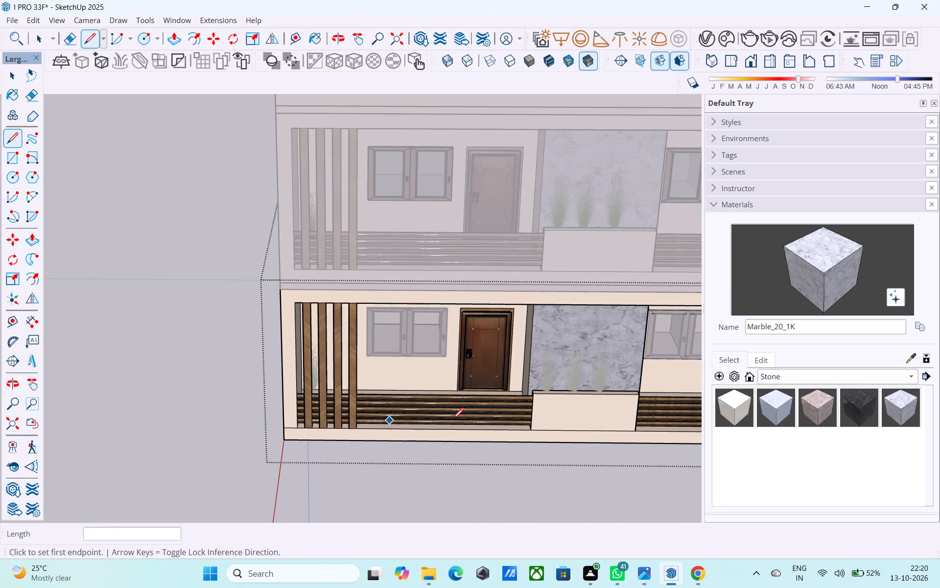
scroll(371, 441, down, 10)
scroll(454, 474, up, 8)
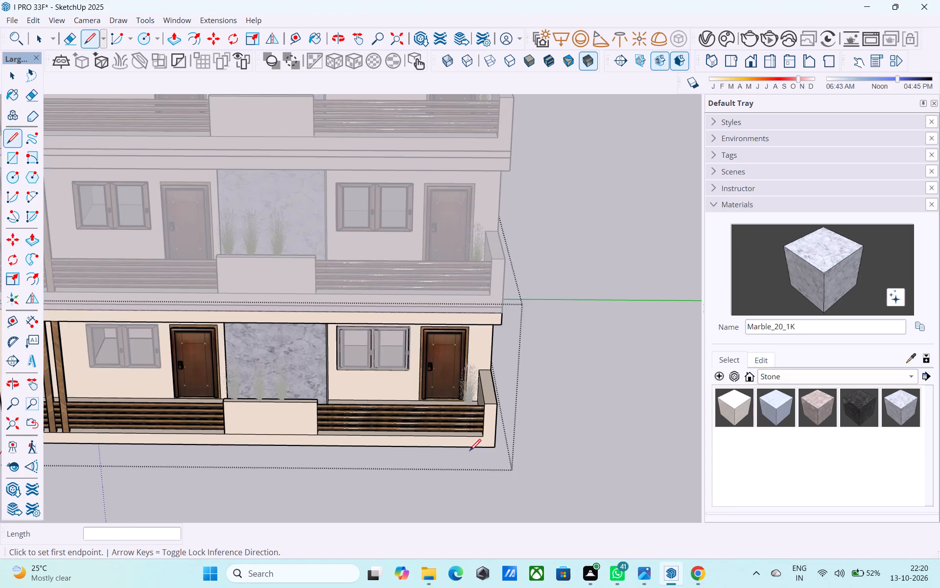
scroll(470, 452, up, 6)
click(487, 428)
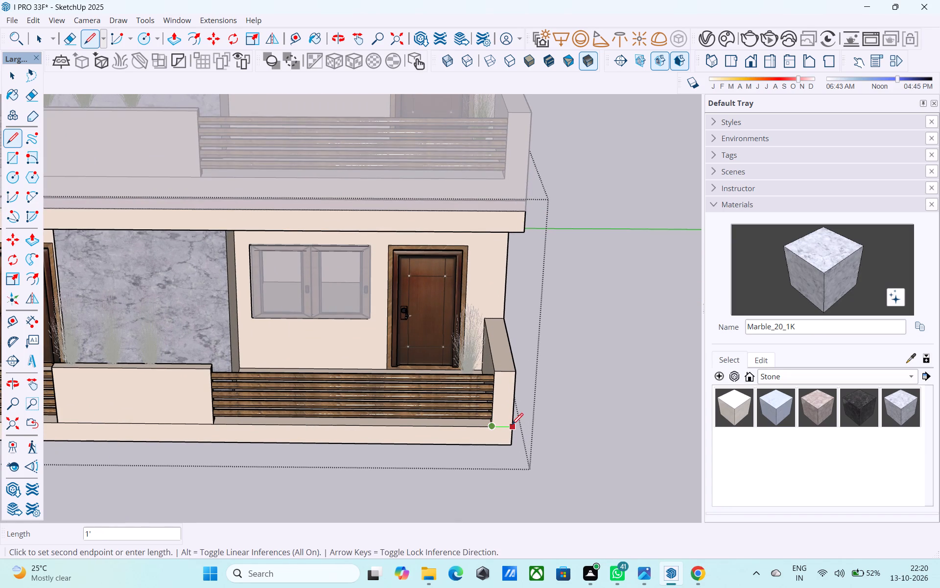
click(512, 425)
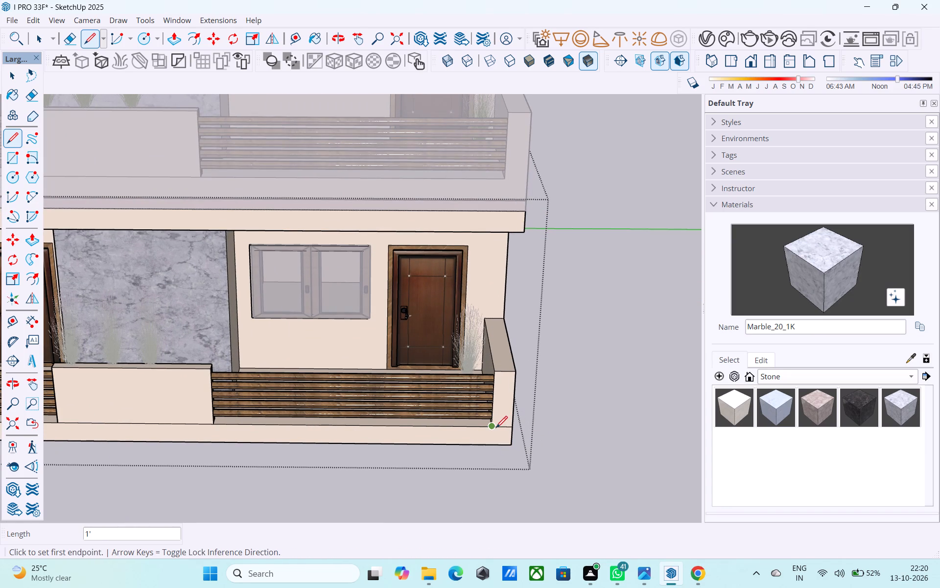
scroll(495, 430, down, 10)
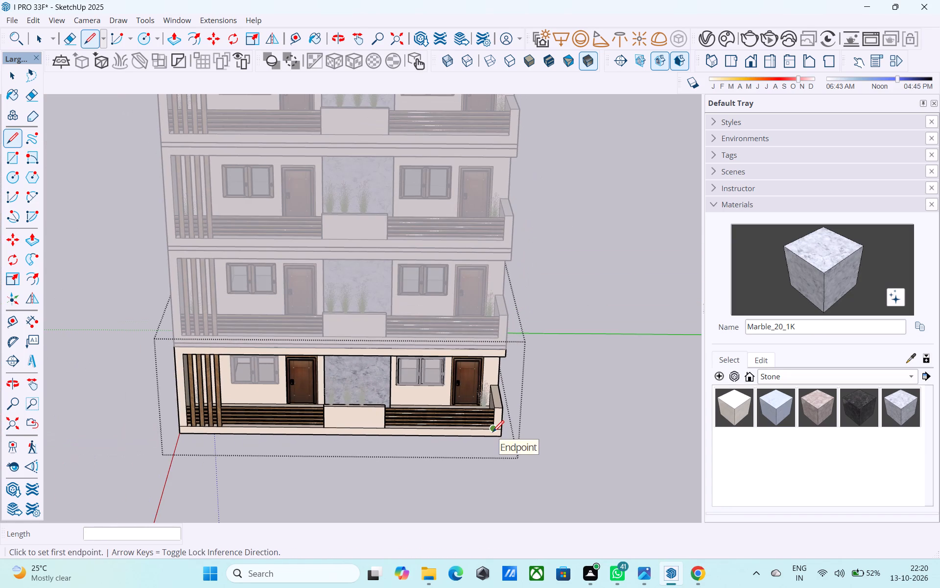
Erase the line dividing the balcony end wall's front face from the base band, at the end opposite the slats.
key(space)
scroll(493, 433, up, 7)
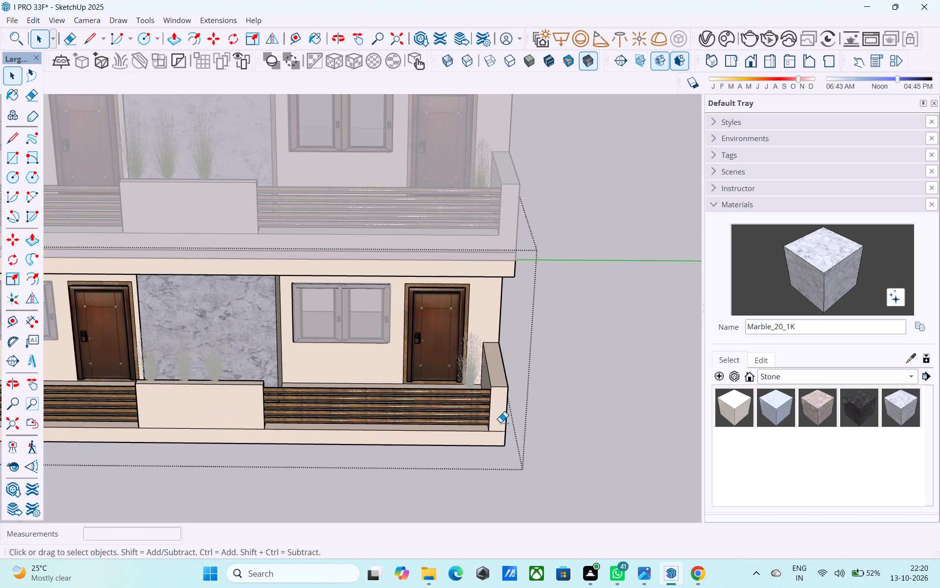
key(e)
scroll(500, 422, up, 3)
drag(498, 432, 498, 440)
Push/Pull the merged base band and end wall face 6' outward from the ground-floor facade.
key(space)
click(497, 434)
scroll(497, 434, down, 5)
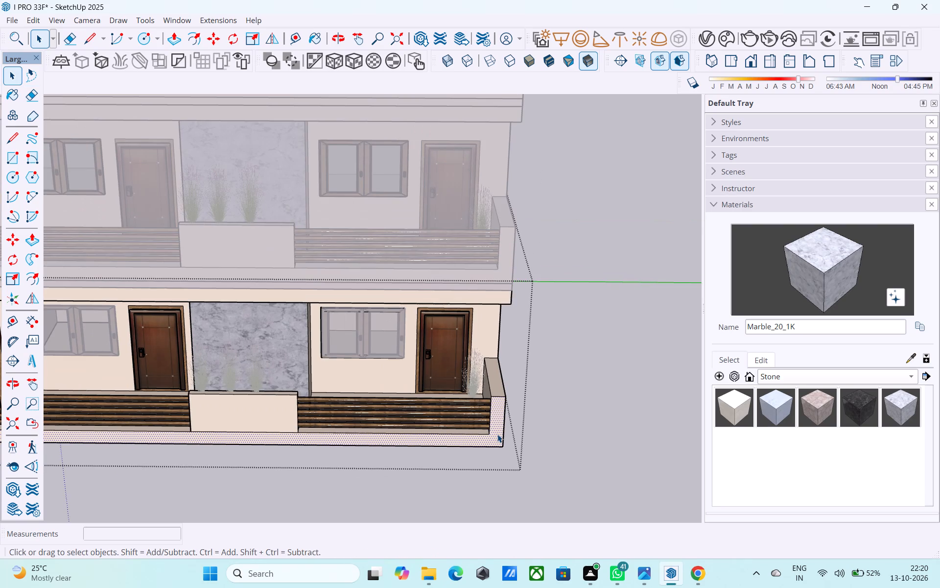
key(p)
click(497, 429)
scroll(505, 458, down, 11)
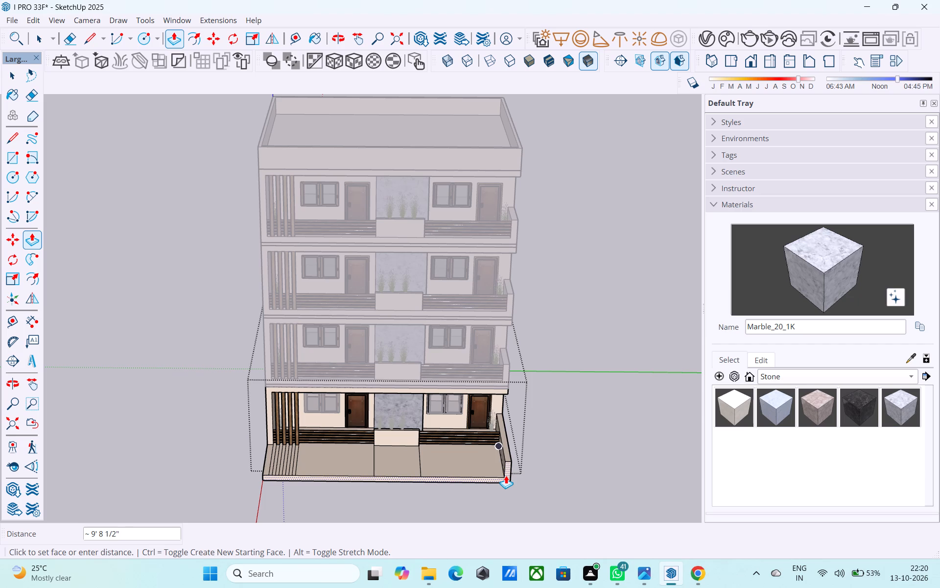
text(6')
key(Return)
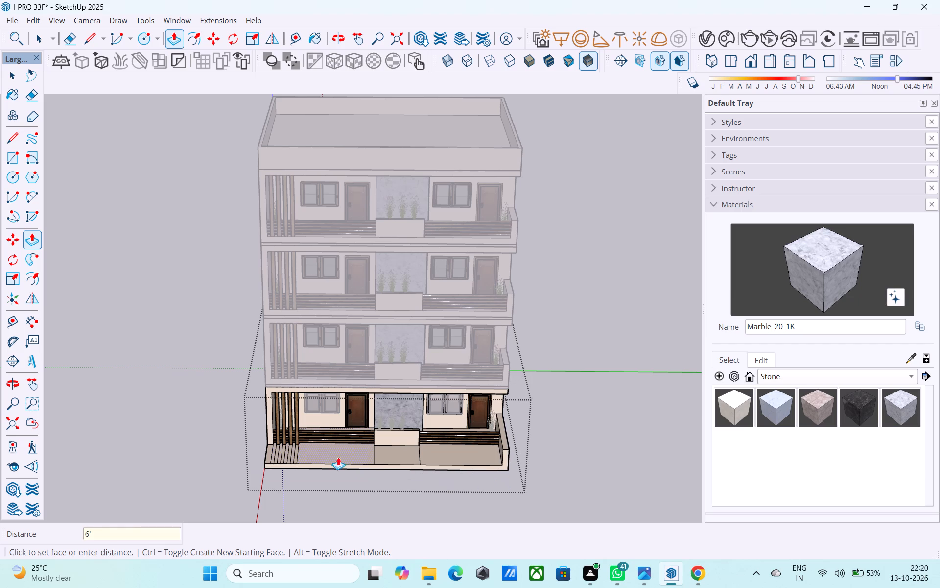
Erase the slat-aligned lines running across the extended floor slab in front of the vertical slats.
scroll(303, 460, up, 4)
key(e)
scroll(295, 461, up, 7)
drag(297, 453, 279, 458)
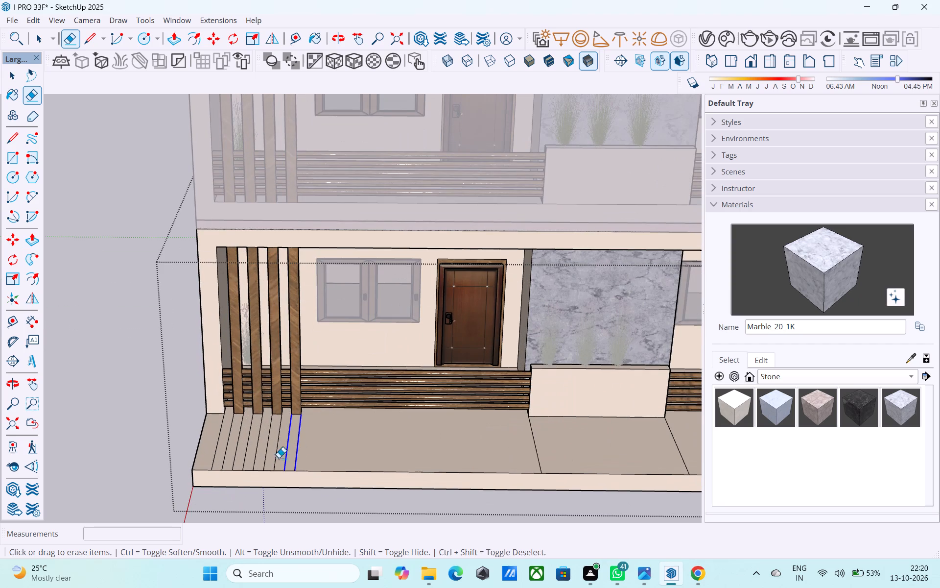
drag(279, 458, 213, 465)
Draw a 1' horizontal line across the facade pier beside the vertical slats, just above the railing height.
middle_drag(234, 469, 537, 409)
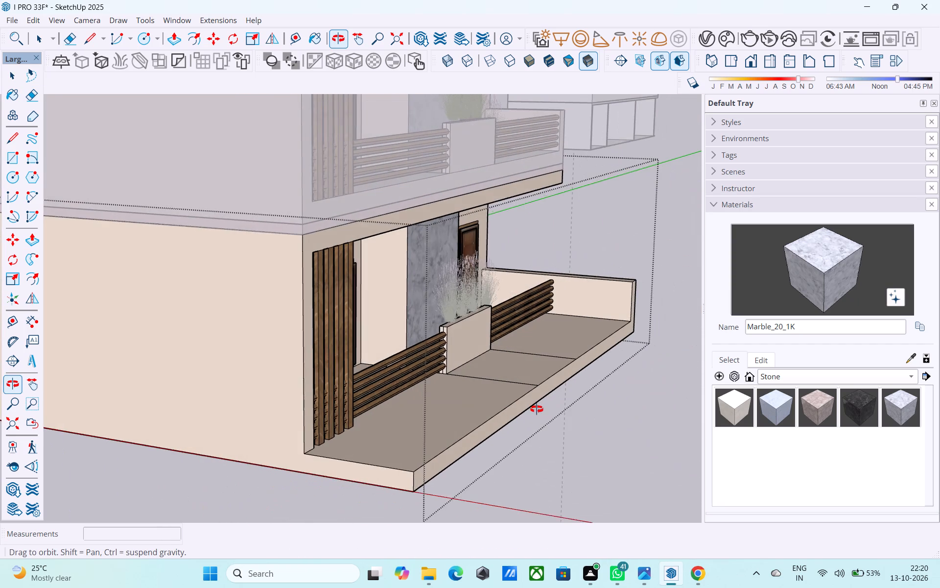
middle_drag(537, 409, 268, 441)
key(space)
scroll(203, 420, up, 3)
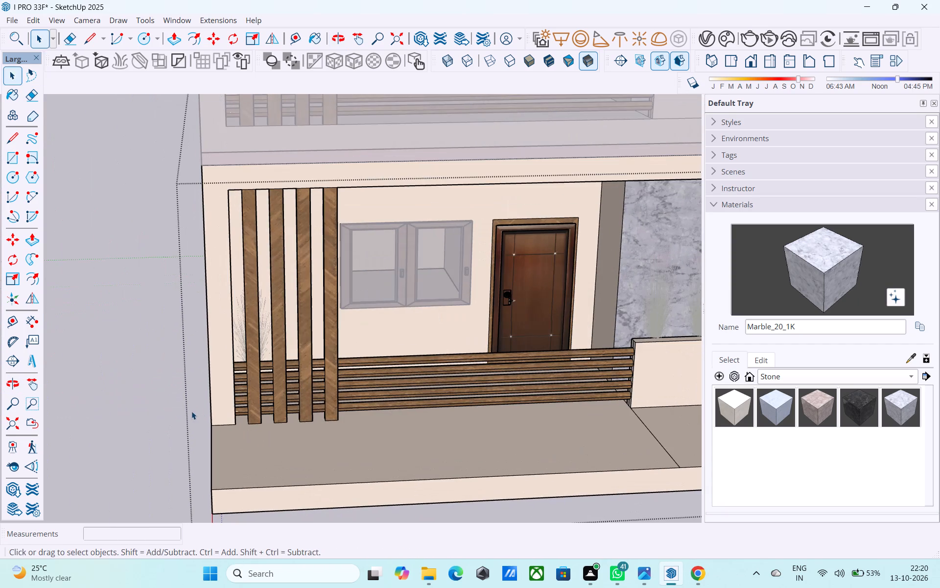
key(l)
scroll(261, 346, up, 2)
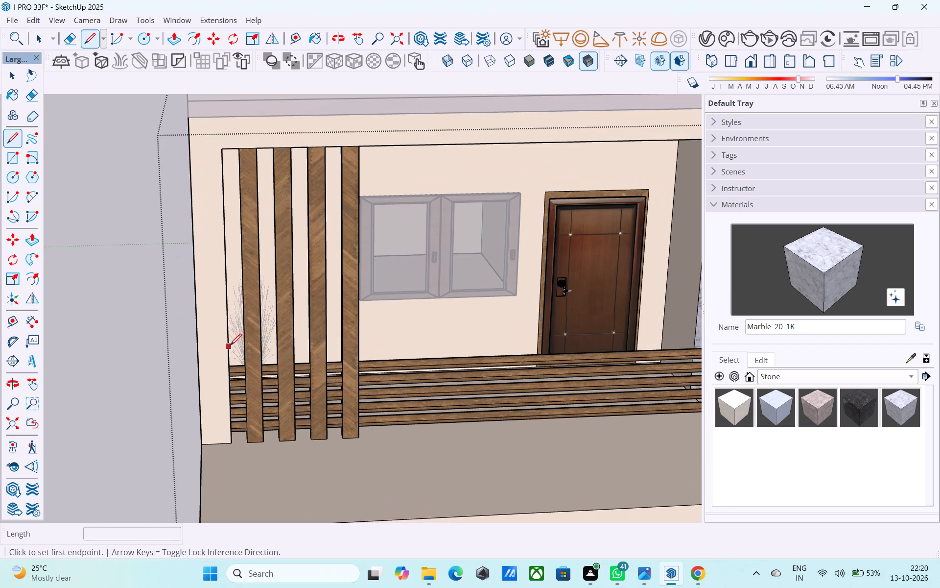
click(197, 352)
click(229, 353)
Push/Pull the pier's lower face 6' outward to the slab's front edge, forming a side wall beside the slats.
key(space)
click(209, 374)
key(p)
click(209, 375)
scroll(240, 403, down, 4)
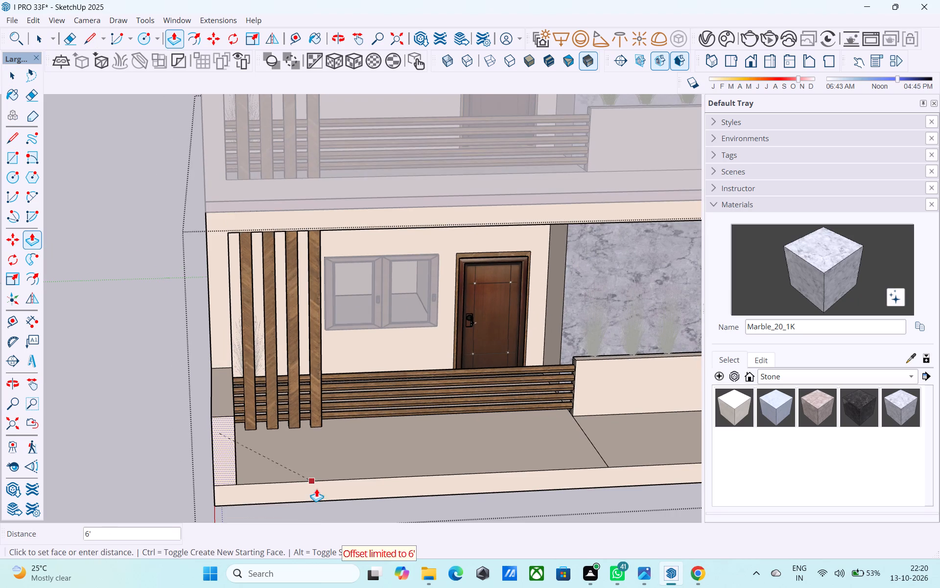
click(321, 488)
Copy the front vertical edge on the slat-side wall's inner face about 5" back towards the facade.
middle_drag(304, 480, 54, 446)
scroll(94, 381, up, 5)
key(space)
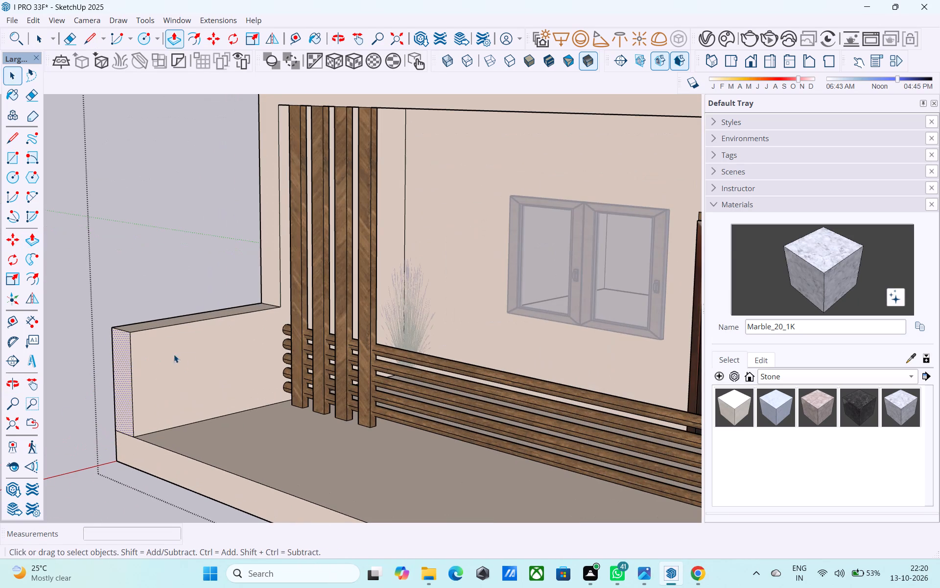
click(129, 354)
click(131, 354)
click(131, 355)
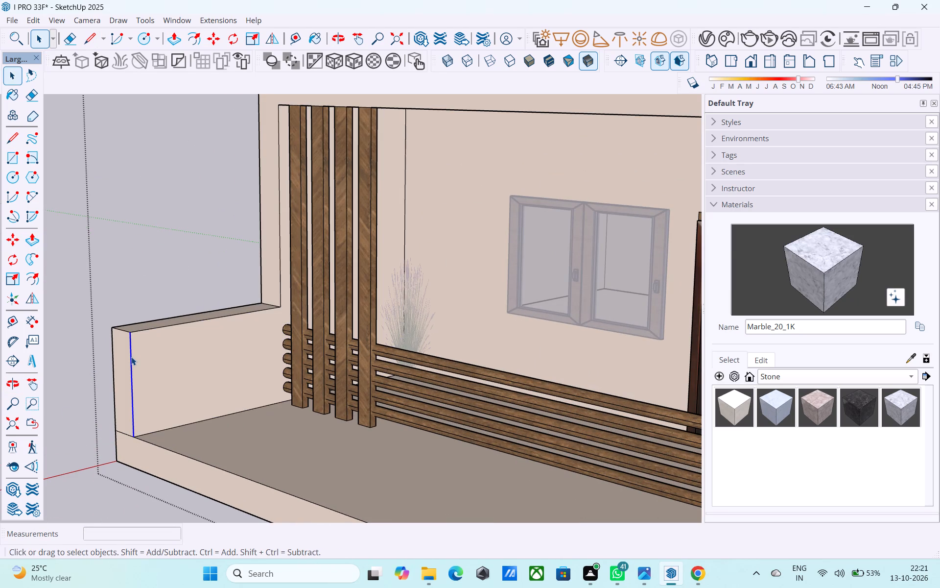
key(m)
click(132, 333)
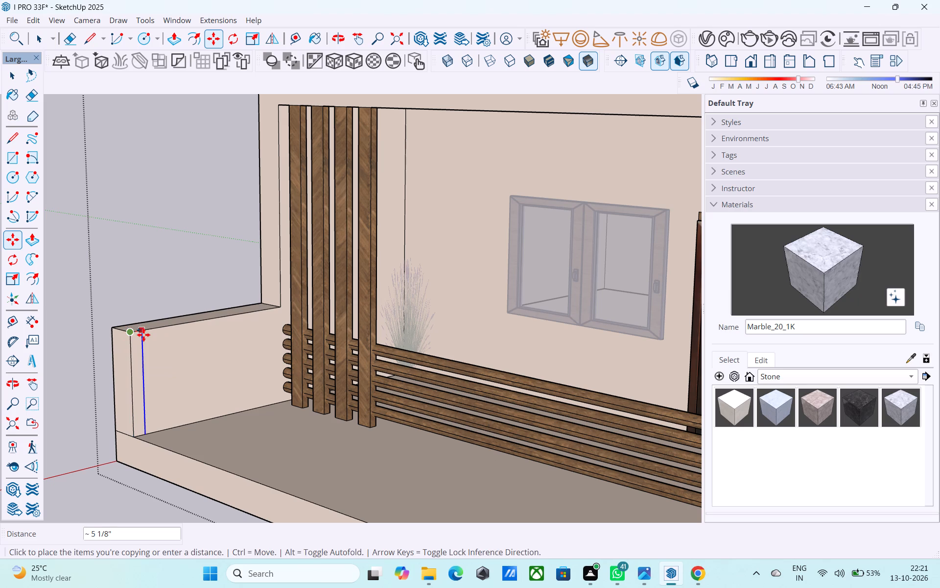
click(143, 335)
Push/Pull the narrow strip on the slat-side wall 17' along the slab's front edge to the first floor line at the planter.
key(space)
scroll(142, 344, up, 4)
click(134, 347)
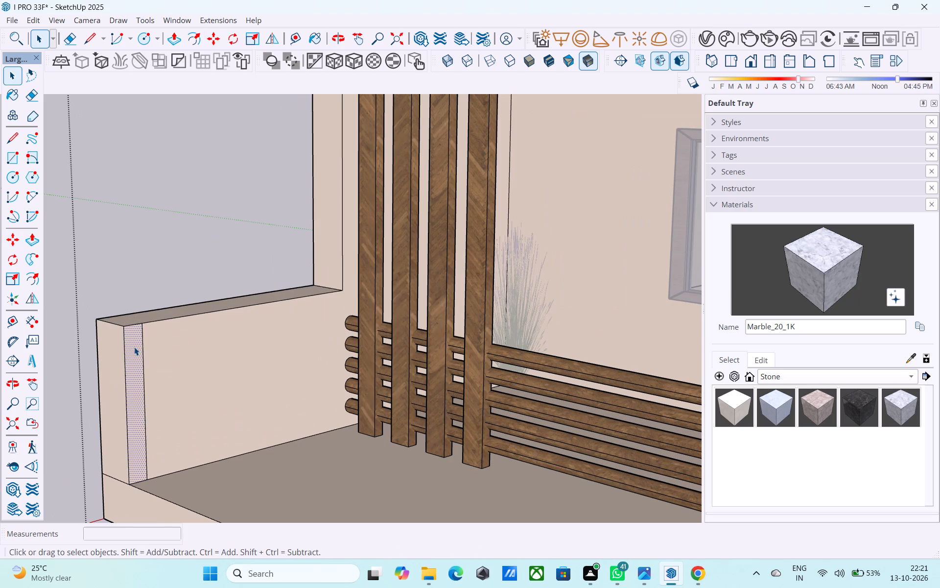
key(p)
click(134, 347)
scroll(146, 361, down, 9)
middle_drag(291, 452, 449, 441)
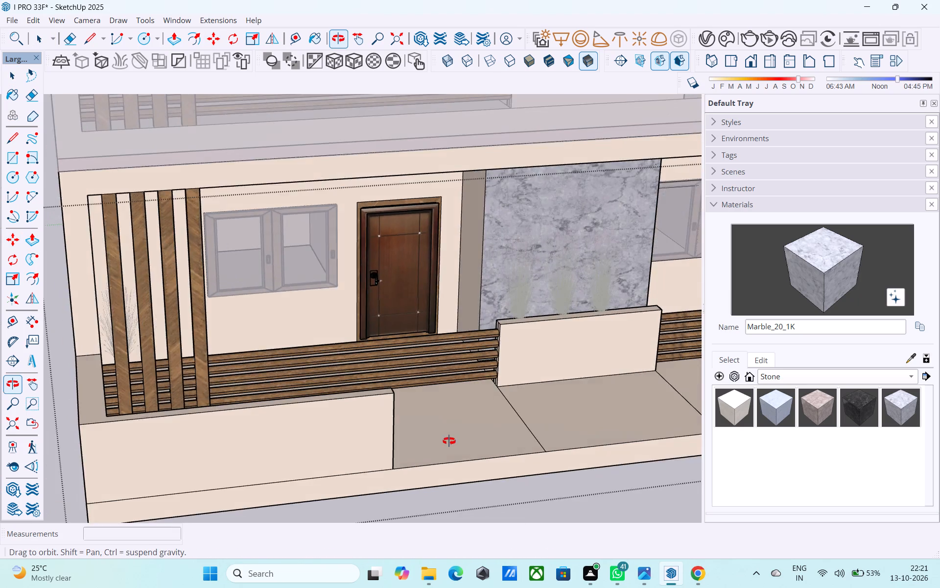
middle_drag(449, 441, 0, 440)
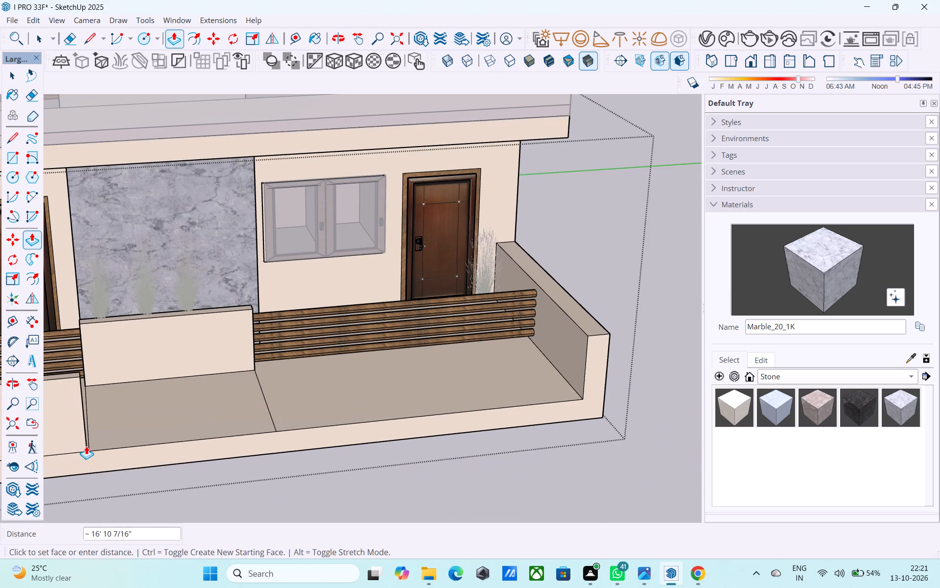
shift+middle_drag(89, 444, 159, 442)
scroll(159, 442, up, 3)
middle_drag(159, 442, 87, 430)
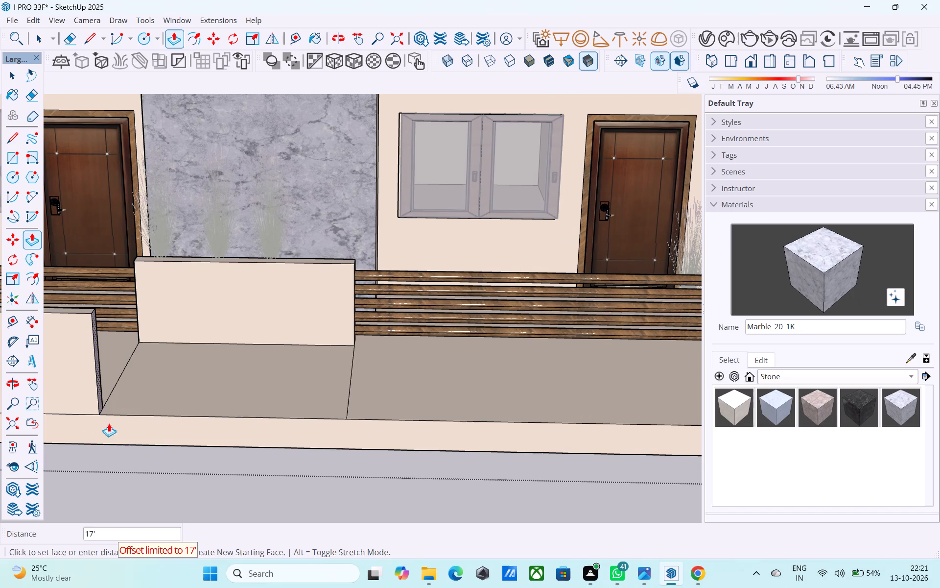
click(113, 401)
Copy the front vertical edge on the opposite side wall's inner face about 7" back towards the facade.
scroll(332, 402, down, 4)
shift+middle_drag(363, 404, 466, 409)
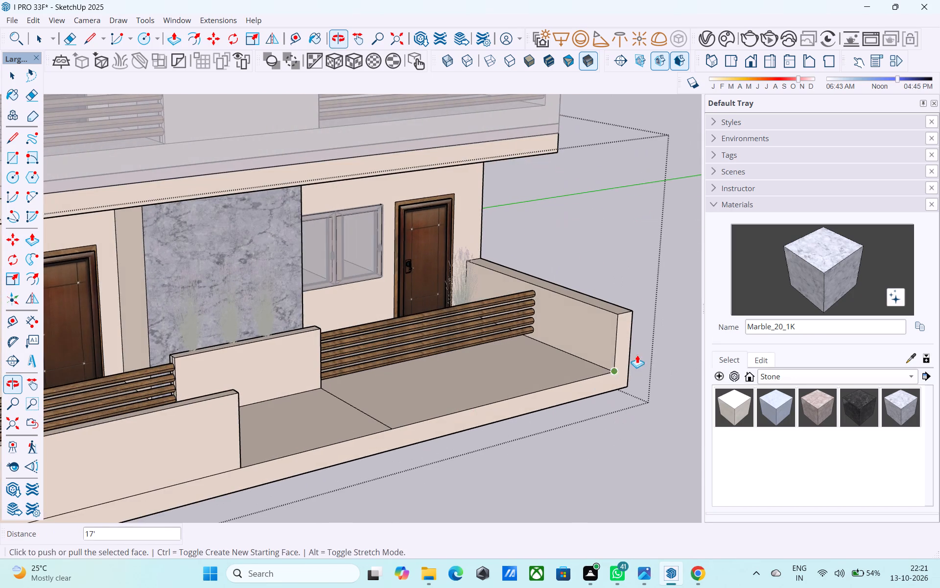
key(space)
scroll(646, 332, up, 3)
click(606, 326)
click(606, 329)
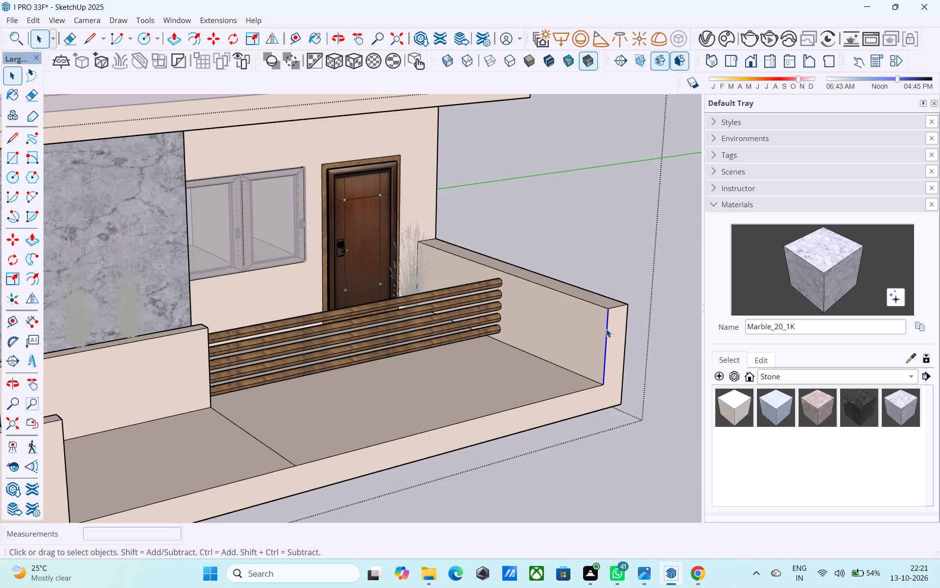
key(m)
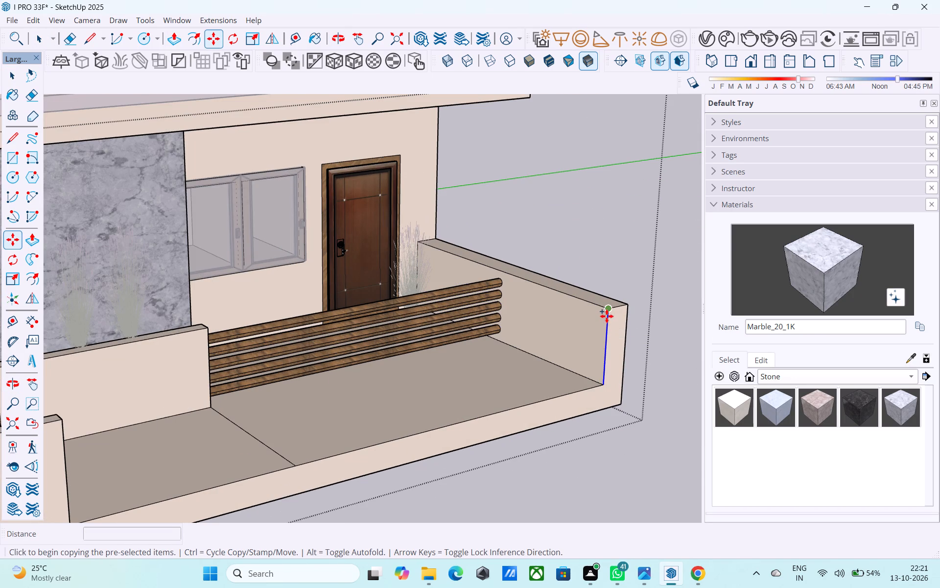
click(607, 316)
click(595, 309)
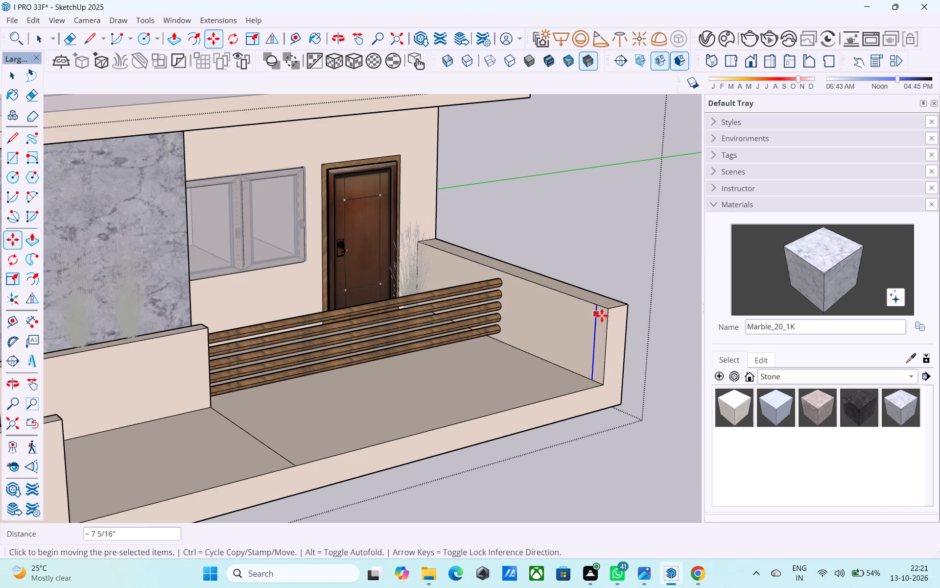
Push/Pull that narrow strip along the slab's front edge to the planter's nearer floor line, leaving a central entrance gap.
key(space)
click(602, 316)
key(p)
click(603, 316)
scroll(604, 316, down, 4)
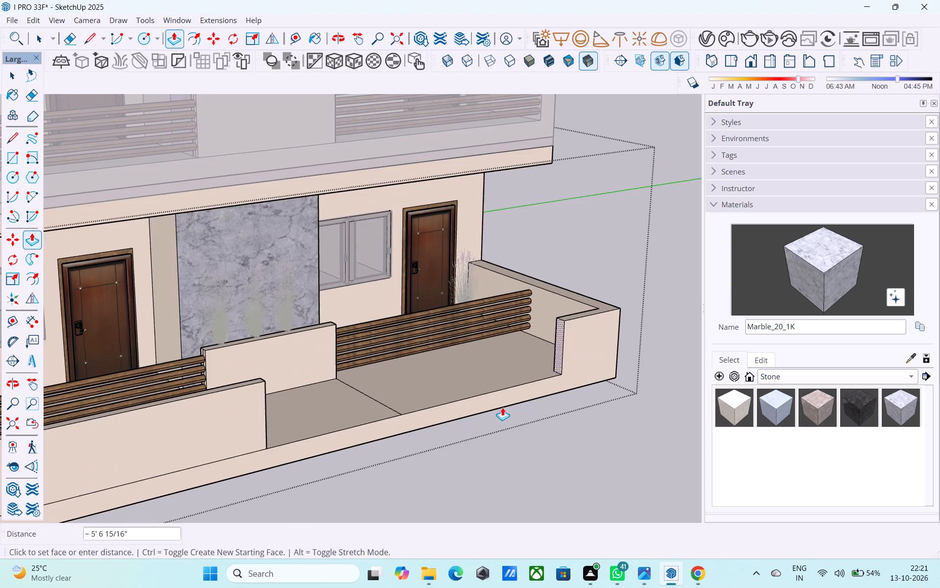
click(406, 409)
key(space)
Leave the ground floor group and examine the whole building with its new front wall.
middle_drag(401, 410, 263, 398)
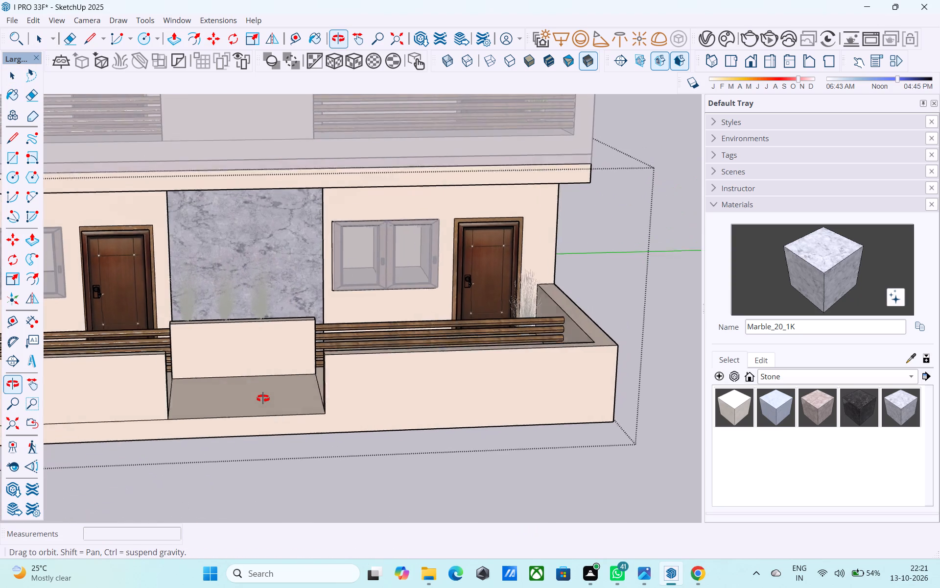
middle_drag(263, 398, 395, 382)
scroll(403, 380, down, 7)
shift+middle_drag(407, 400, 373, 393)
scroll(379, 397, down, 7)
shift+middle_drag(382, 416, 373, 470)
click(642, 408)
middle_drag(431, 371, 497, 419)
shift+scroll(428, 381, down, 1)
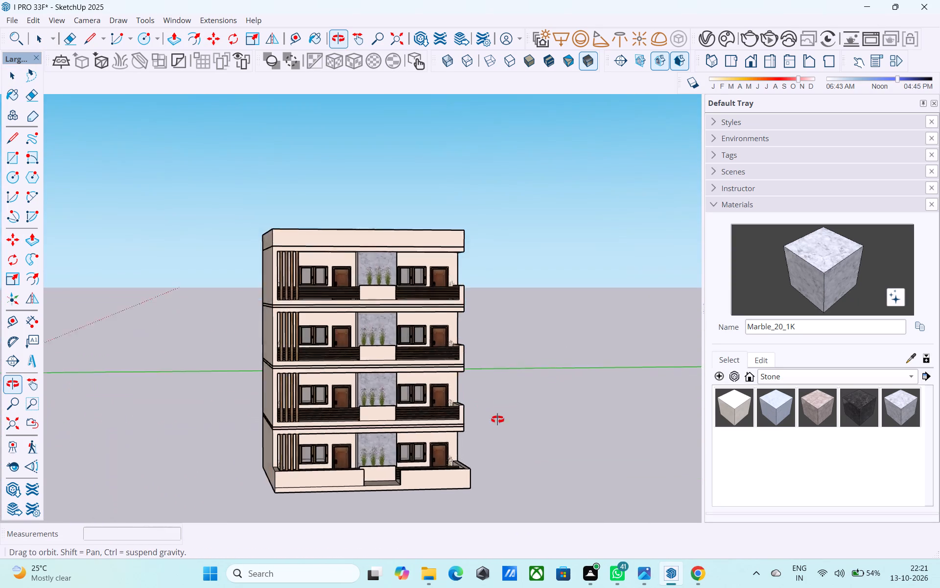
middle_drag(497, 419, 520, 390)
middle_drag(520, 389, 447, 401)
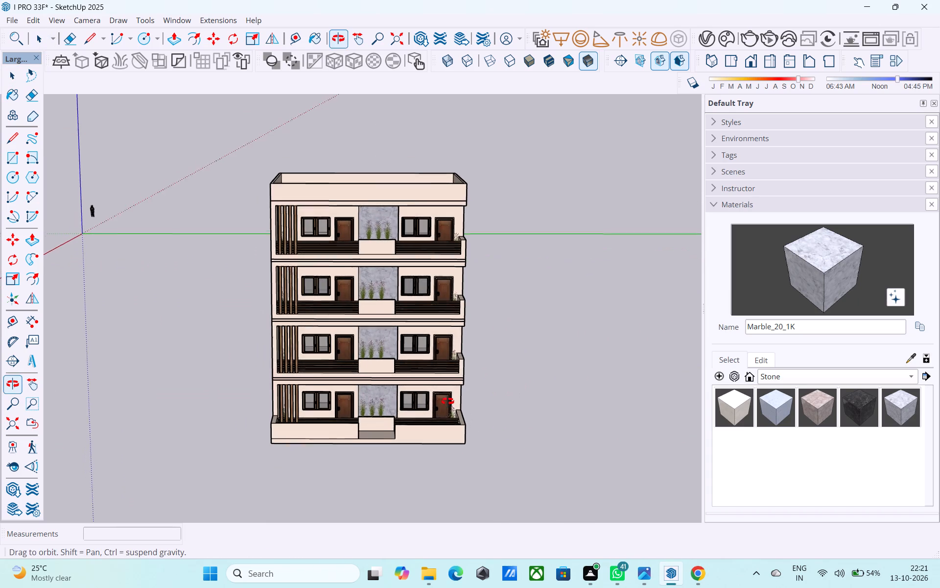
middle_drag(447, 401, 450, 397)
Save the model.
key(ctrl+s)
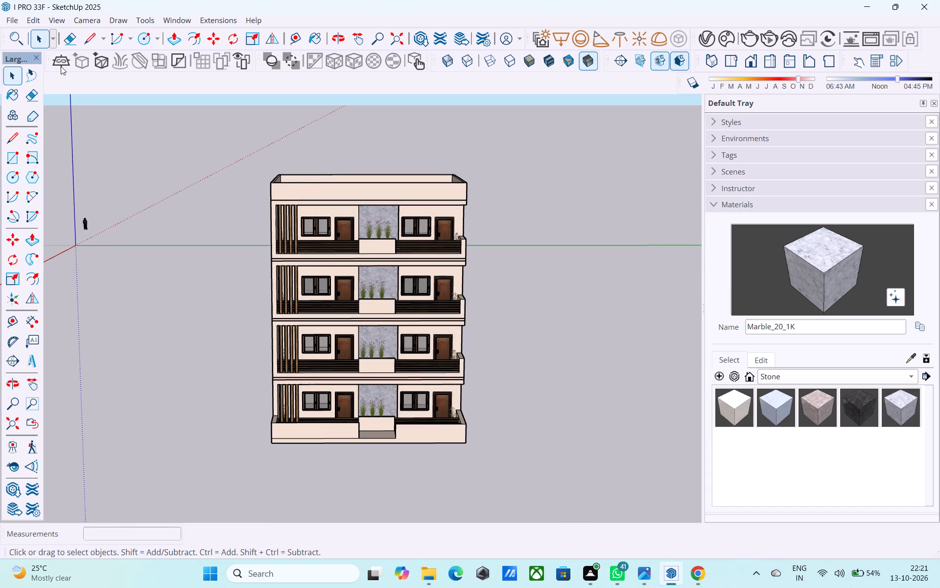
Import the Modern+Gate+1 model from Downloads and place it in front of the building's entrance gap.
click(12, 17)
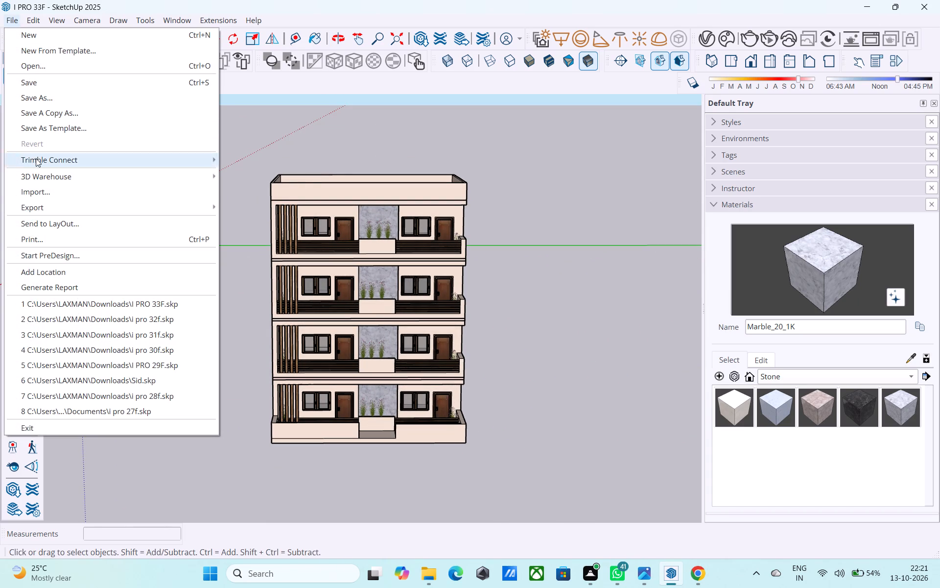
click(28, 196)
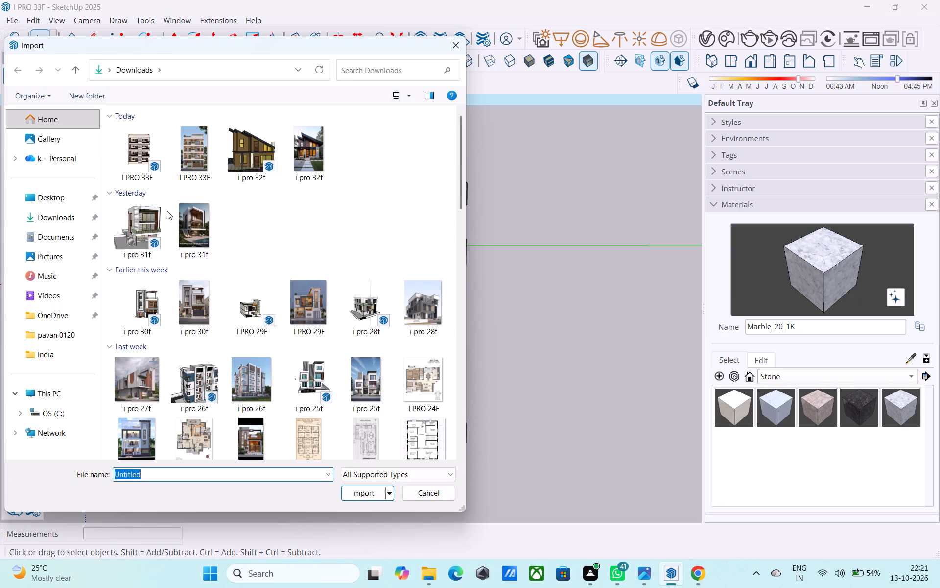
scroll(173, 218, down, 2)
scroll(224, 255, down, 2)
scroll(235, 352, down, 1)
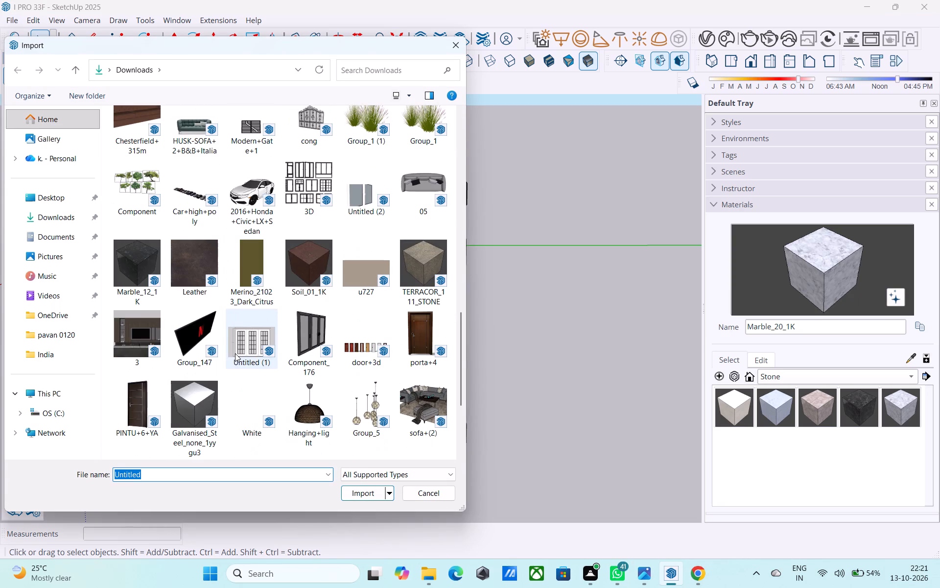
scroll(244, 293, down, 1)
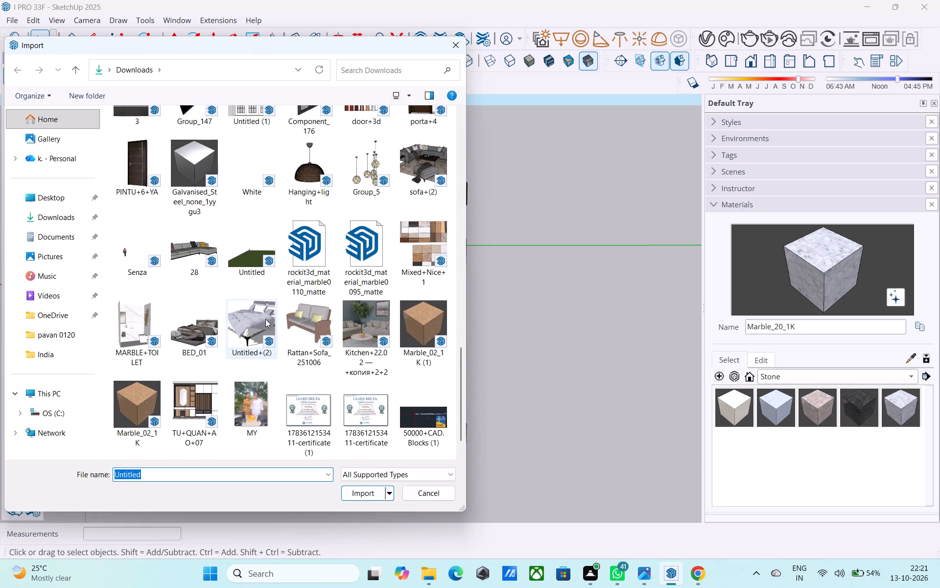
scroll(265, 319, down, 1)
scroll(265, 319, up, 2)
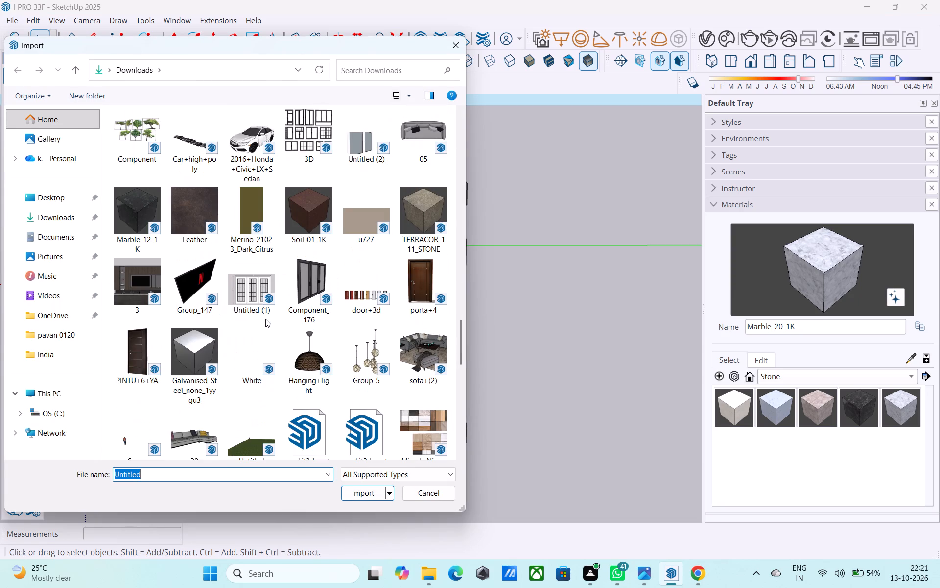
scroll(265, 319, up, 1)
click(264, 320)
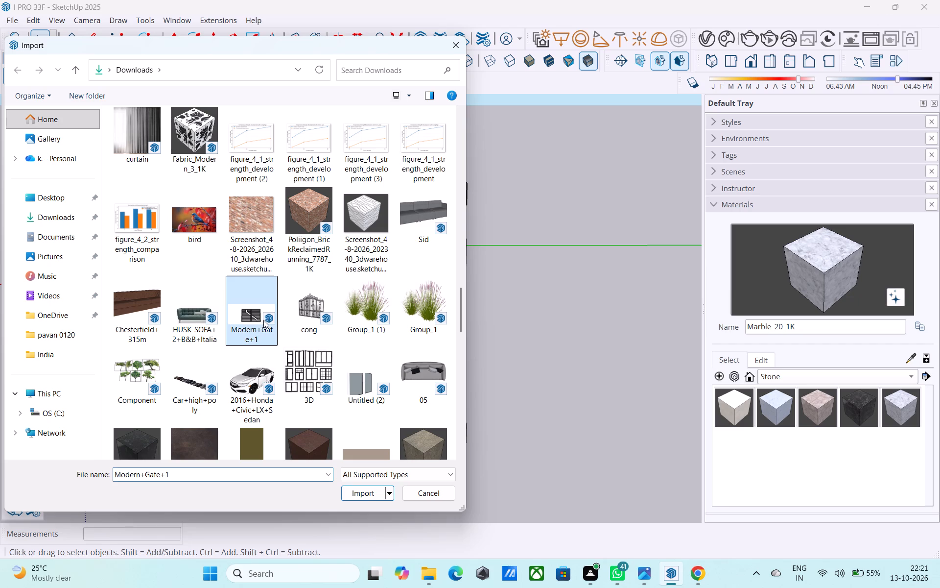
click(375, 493)
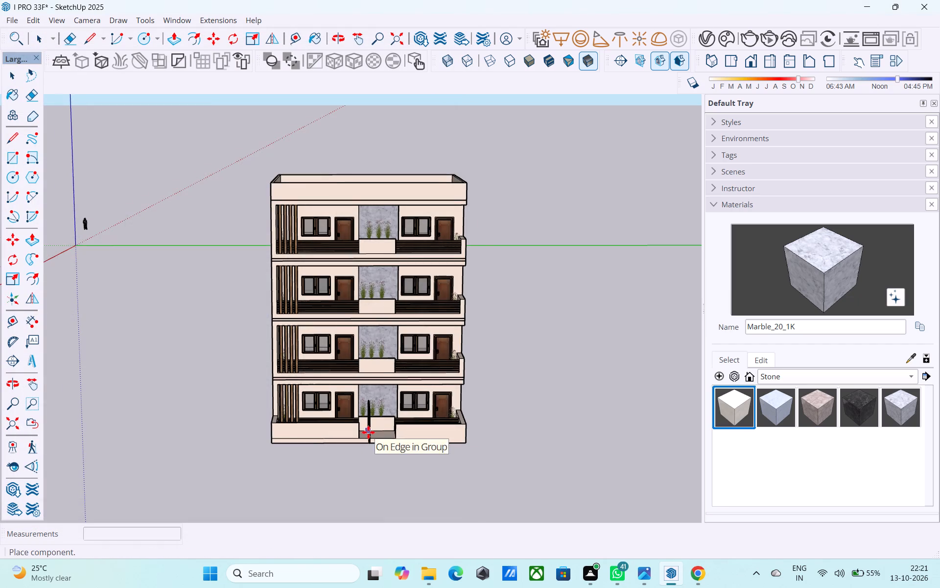
scroll(368, 432, up, 4)
click(384, 466)
Move the gate to the front wall's outer corner at the end opposite the slats.
scroll(399, 484, up, 5)
click(381, 469)
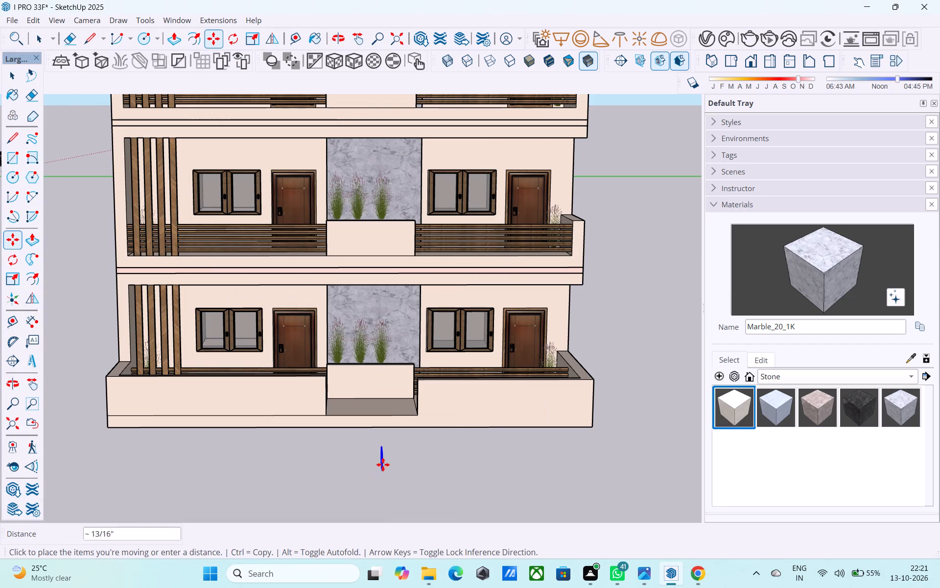
click(591, 416)
scroll(452, 383, down, 6)
middle_drag(493, 434, 470, 441)
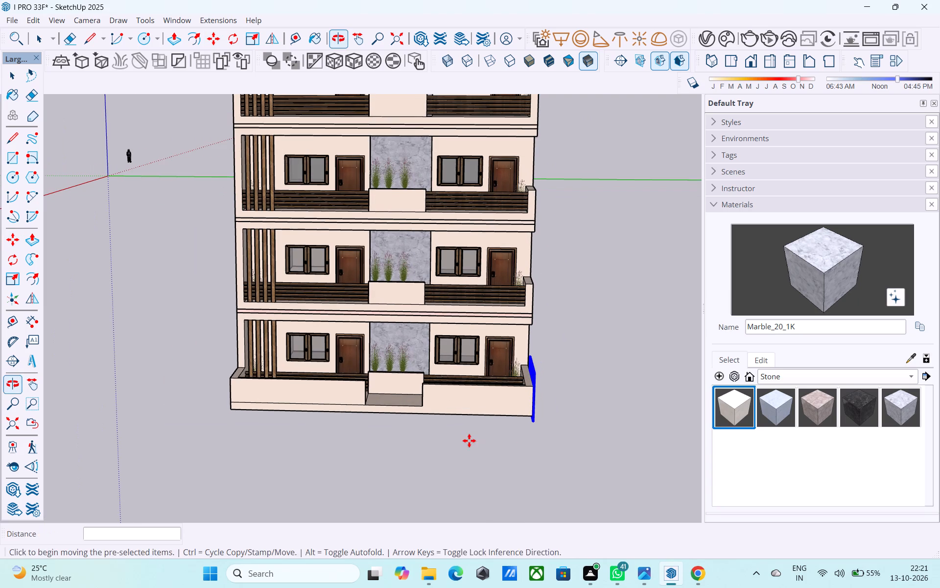
Rotate the gate 90 degrees in the ground plane so it runs parallel to the front wall.
key(q)
shift+middle_drag(517, 443, 509, 440)
scroll(509, 440, up, 4)
click(504, 444)
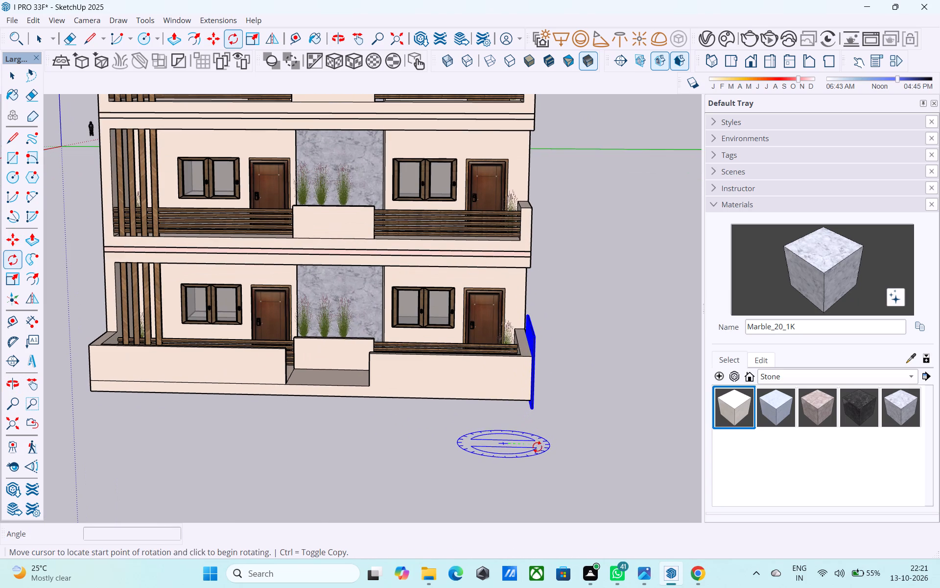
click(566, 441)
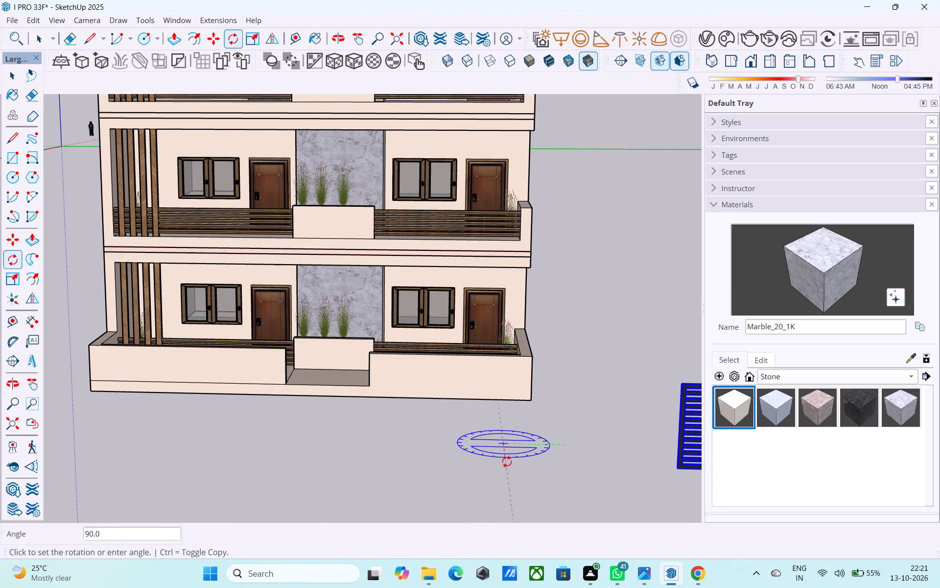
click(511, 465)
Move the gate by its lower corner to the bottom corner of the front wall's entrance gap, on the slatted side.
scroll(403, 448, down, 4)
middle_drag(514, 428, 413, 426)
scroll(435, 436, up, 3)
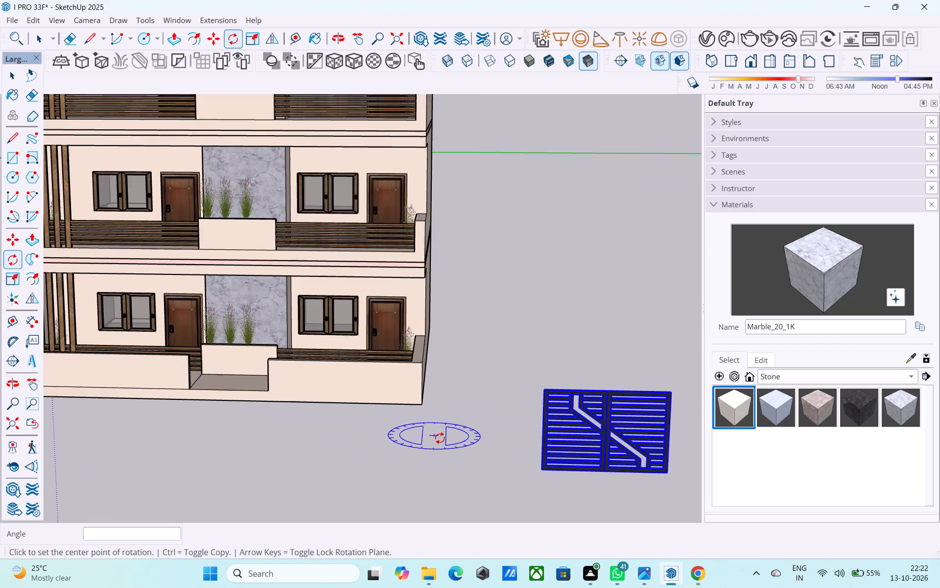
scroll(440, 438, up, 3)
key(m)
scroll(520, 448, up, 6)
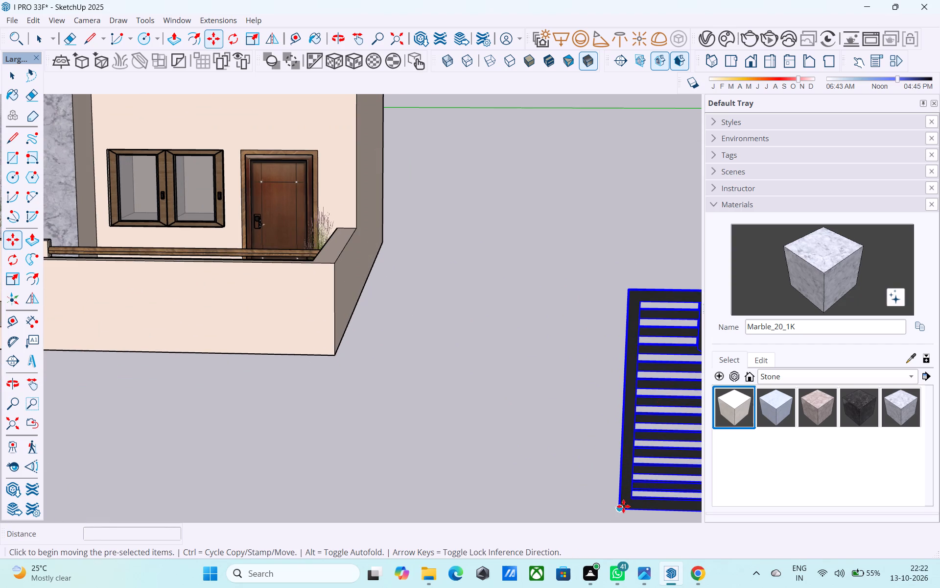
click(623, 506)
scroll(626, 412, down, 6)
shift+middle_drag(379, 410, 634, 377)
scroll(415, 377, up, 8)
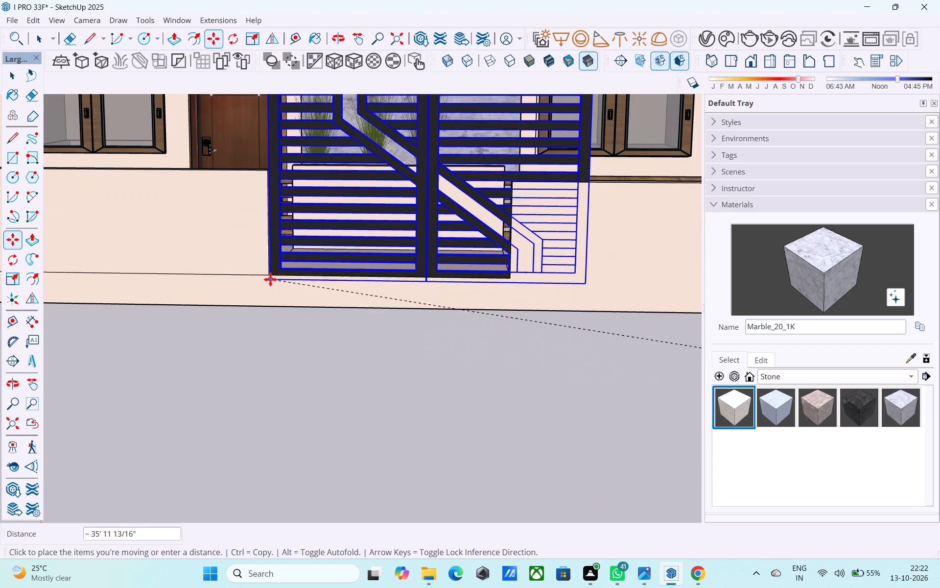
click(267, 276)
Scale the gate's height down along the blue axis to bring its top close to the front wall's height.
middle_drag(322, 249, 295, 427)
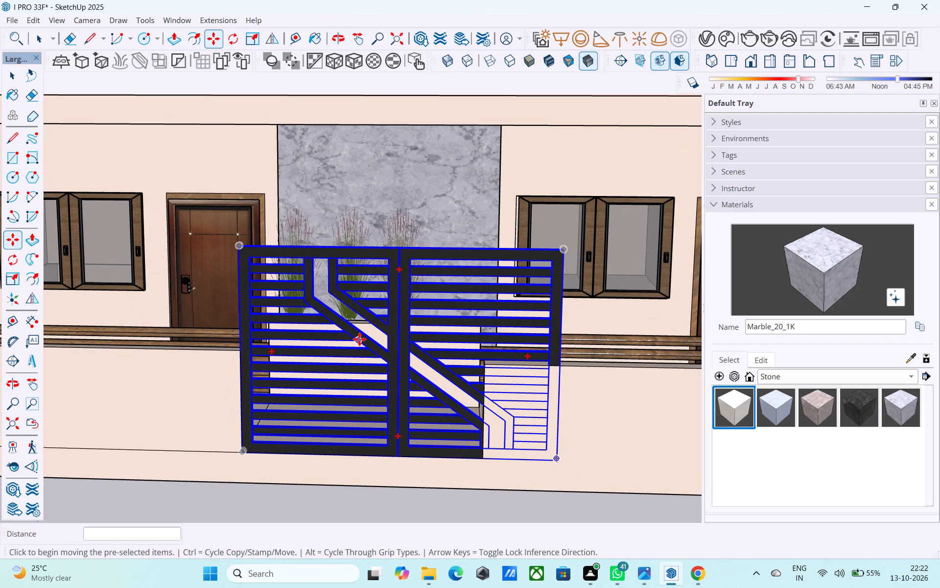
key(s)
scroll(404, 244, up, 4)
middle_drag(404, 244, 392, 283)
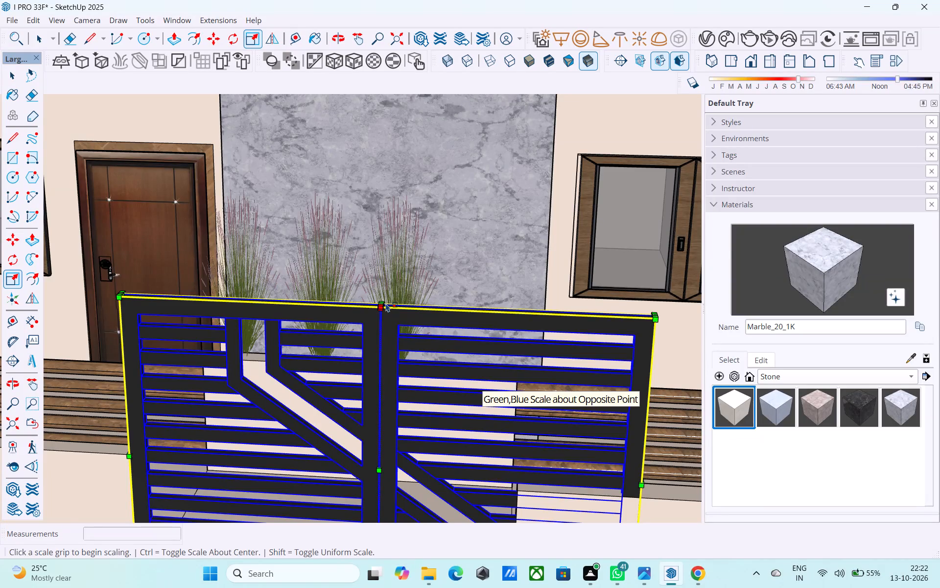
scroll(386, 303, up, 4)
middle_drag(386, 303, 381, 317)
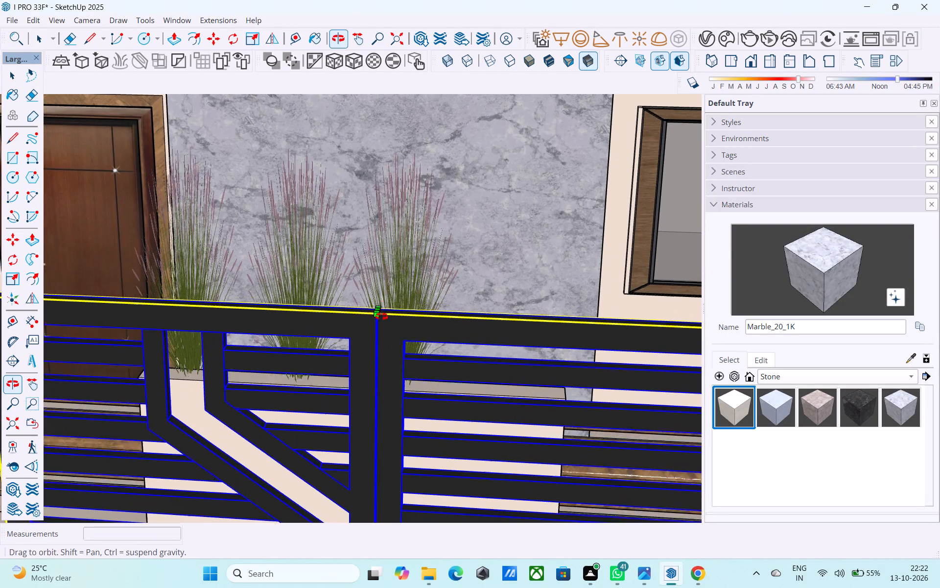
middle_drag(381, 317, 378, 340)
shift+middle_drag(377, 348, 366, 278)
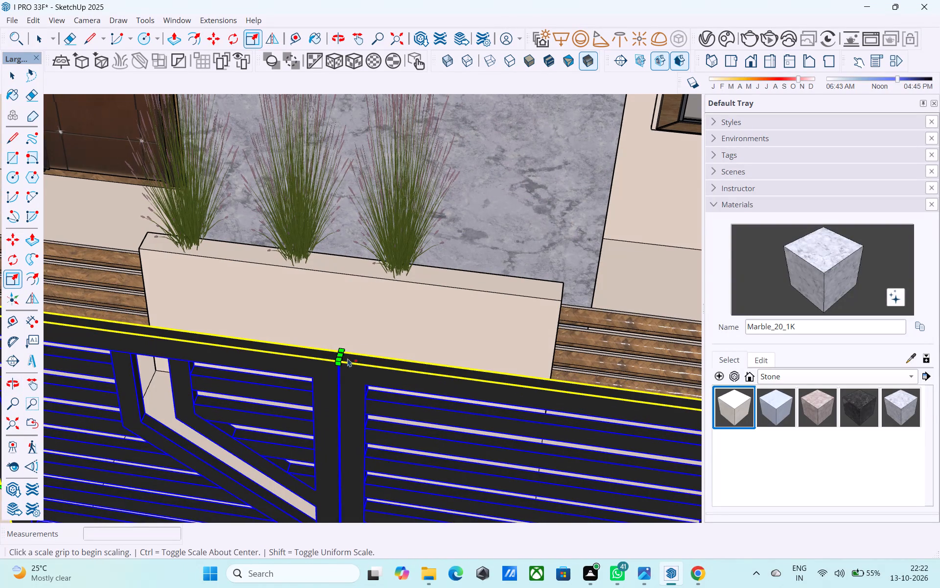
drag(341, 356, 346, 379)
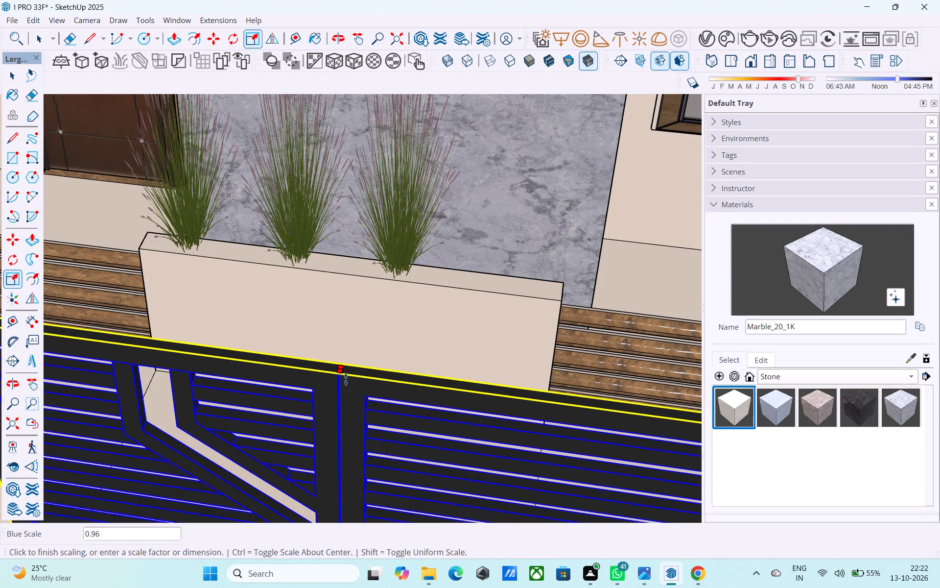
drag(346, 379, 357, 448)
middle_drag(355, 438, 373, 194)
middle_drag(374, 191, 357, 270)
click(368, 161)
middle_drag(393, 245, 418, 104)
scroll(418, 111, down, 4)
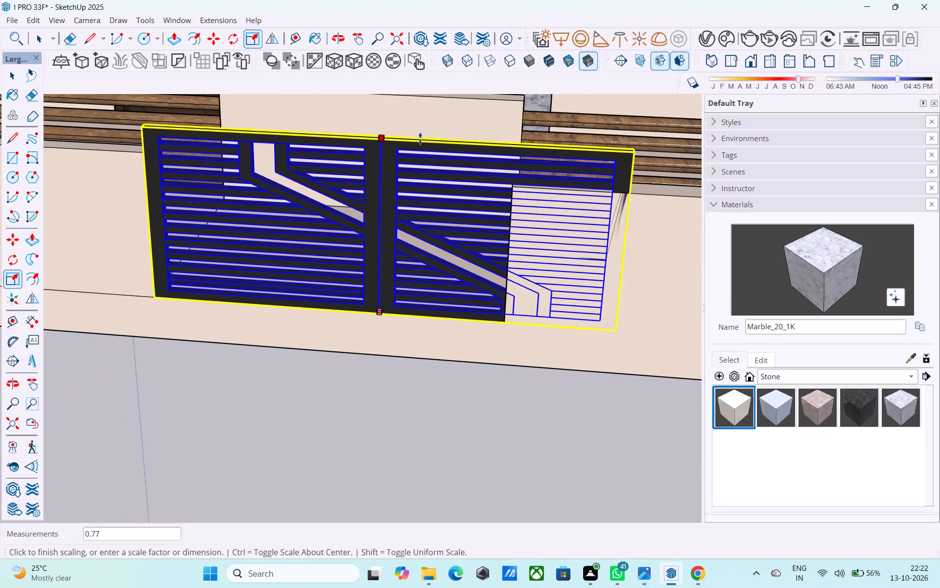
click(421, 138)
middle_drag(449, 157, 387, 141)
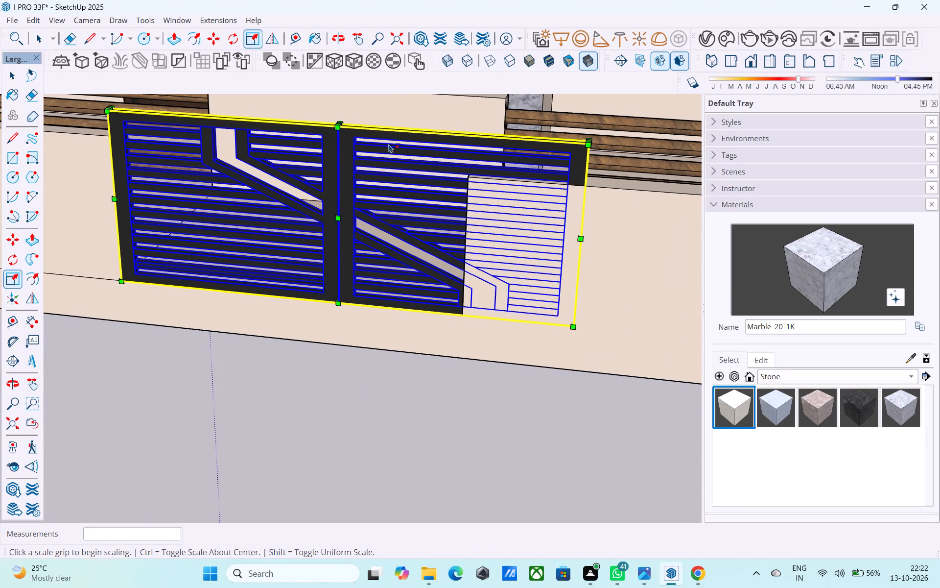
Scale the gate's width down along the red axis to fit the entrance gap, then deselect it.
key(s)
middle_drag(549, 241, 422, 241)
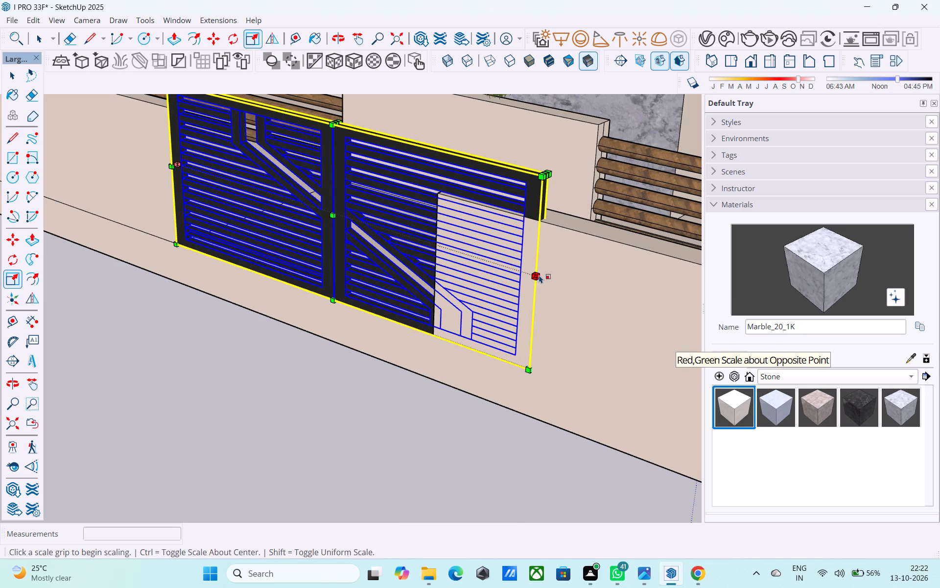
drag(543, 273, 461, 236)
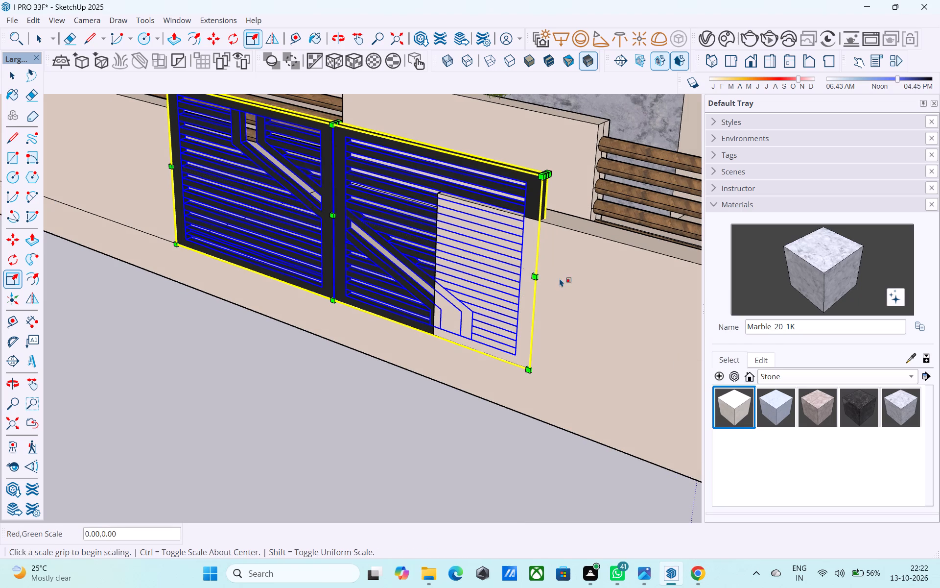
drag(543, 277, 444, 219)
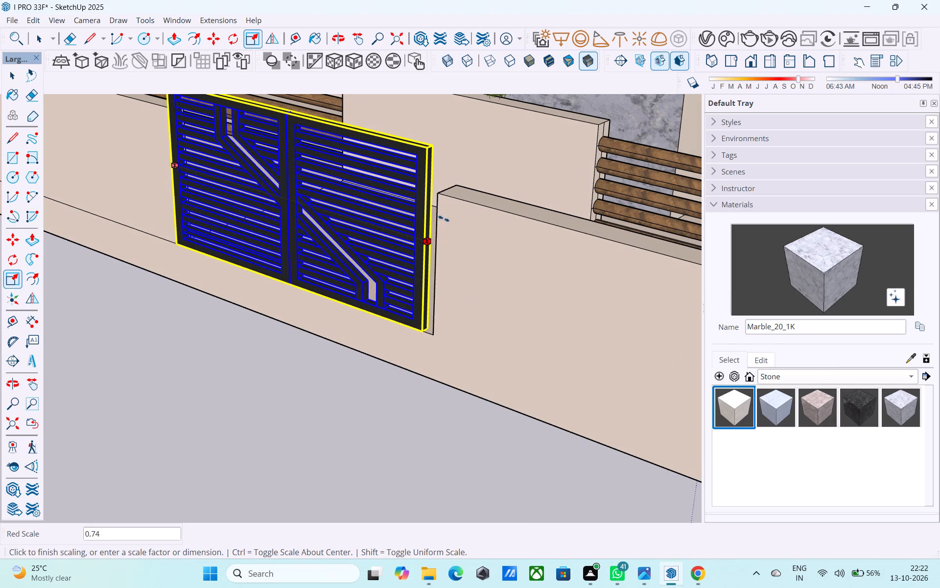
drag(444, 219, 457, 223)
middle_drag(450, 232, 468, 226)
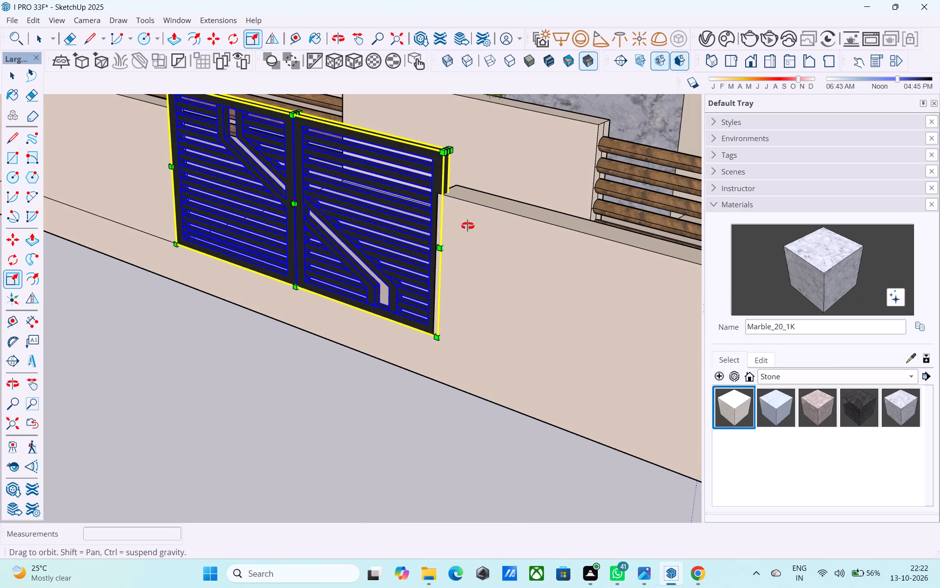
middle_drag(468, 226, 591, 199)
scroll(590, 197, down, 5)
key(space)
click(526, 312)
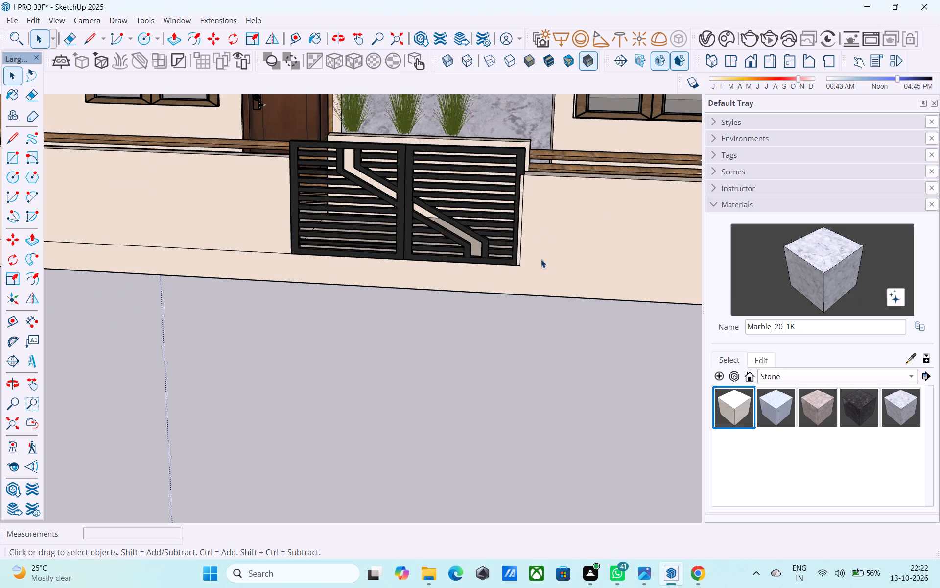
Reselect the gate and narrow it slightly to line up its free end with the edge of the wall opening.
middle_drag(540, 220, 503, 235)
click(444, 220)
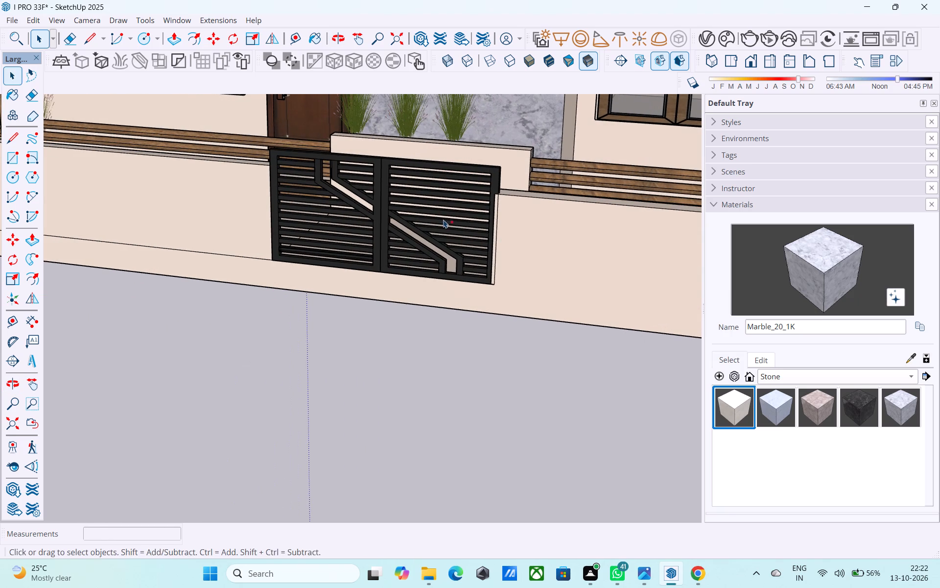
key(s)
scroll(486, 230, up, 5)
key(s)
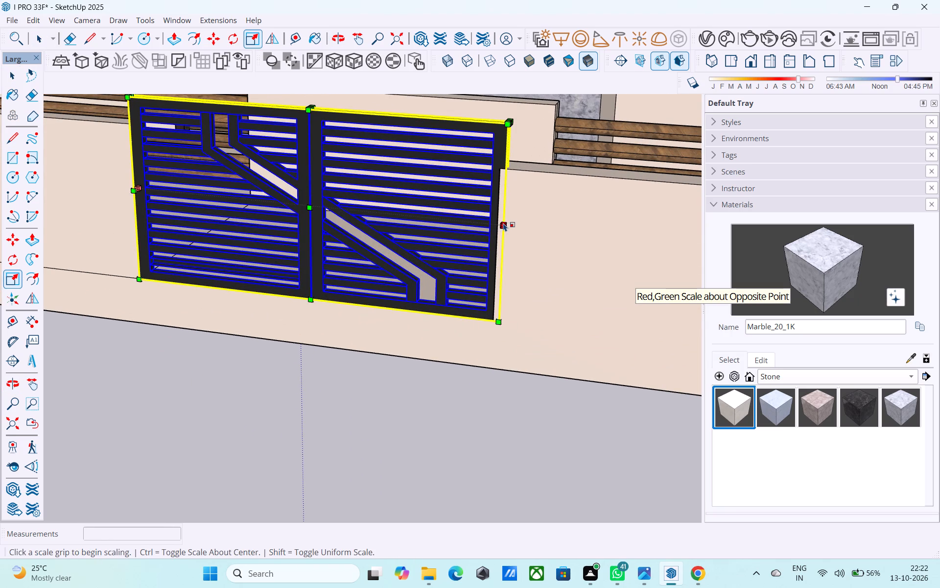
drag(509, 221, 498, 223)
scroll(503, 225, down, 5)
key(space)
click(537, 297)
Save the model with the fitted entrance gate.
scroll(538, 297, down, 5)
middle_drag(538, 297, 559, 280)
click(466, 376)
scroll(464, 366, down, 5)
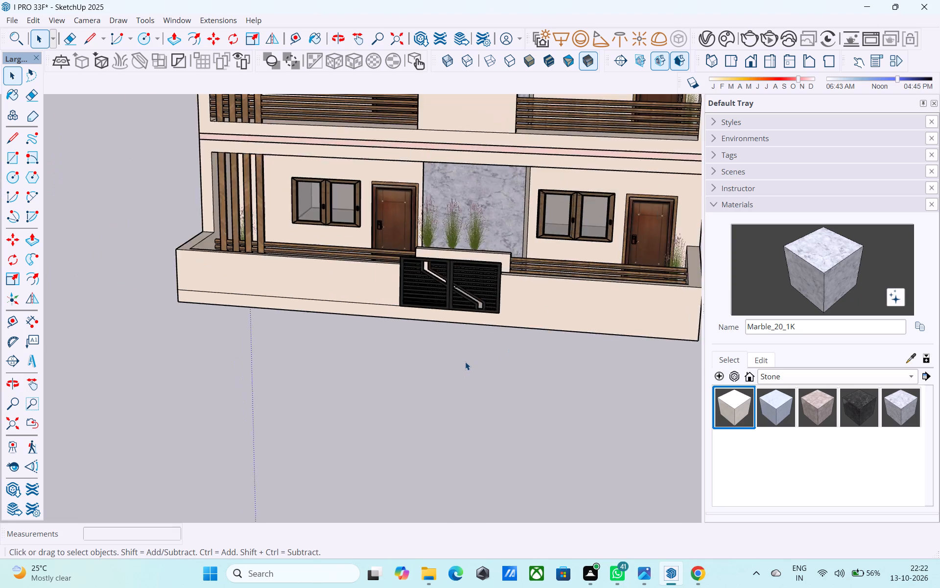
scroll(465, 362, down, 9)
key(ctrl+s)
Bring the whole building into an eye-level front view and save the model again.
click(444, 380)
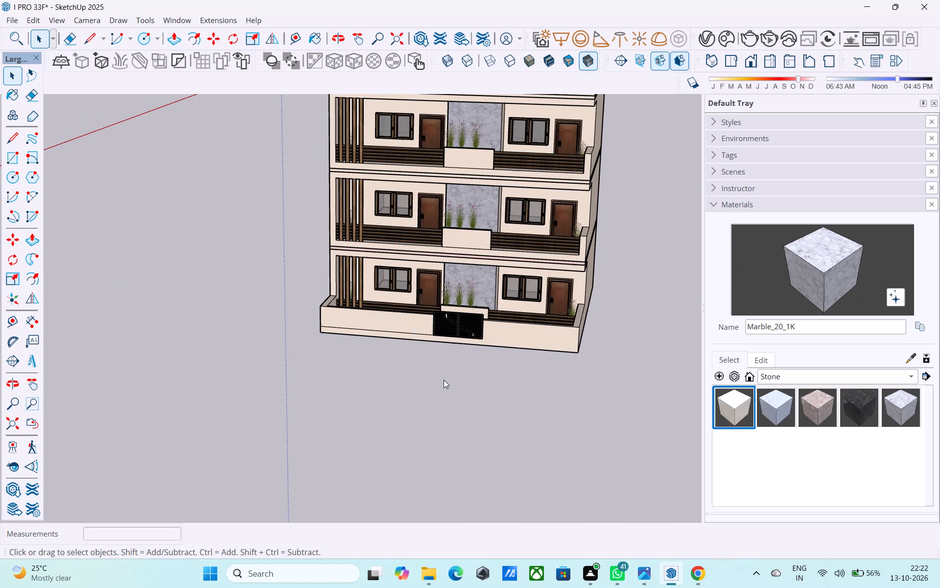
middle_drag(477, 334, 515, 293)
scroll(510, 284, down, 3)
shift+middle_drag(497, 304, 490, 389)
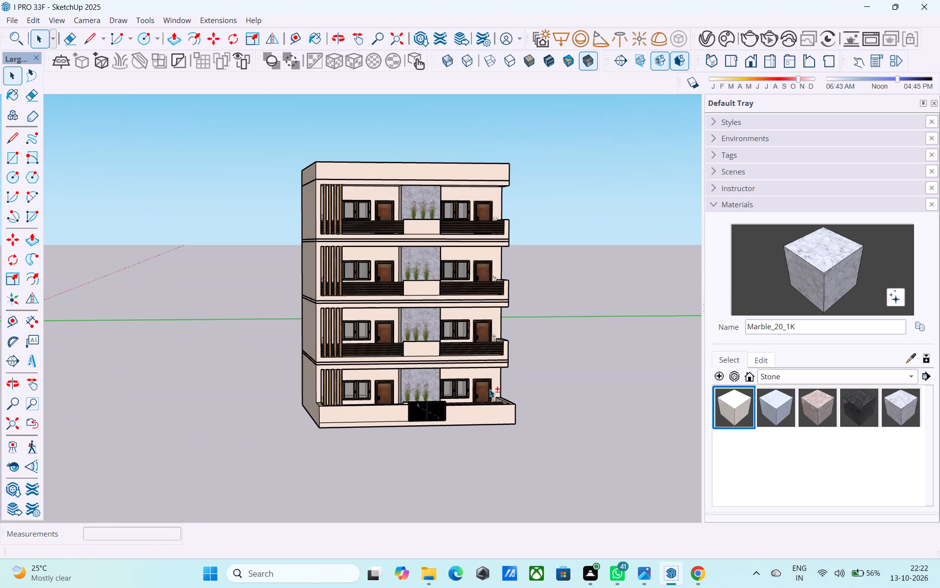
key(ctrl+s)
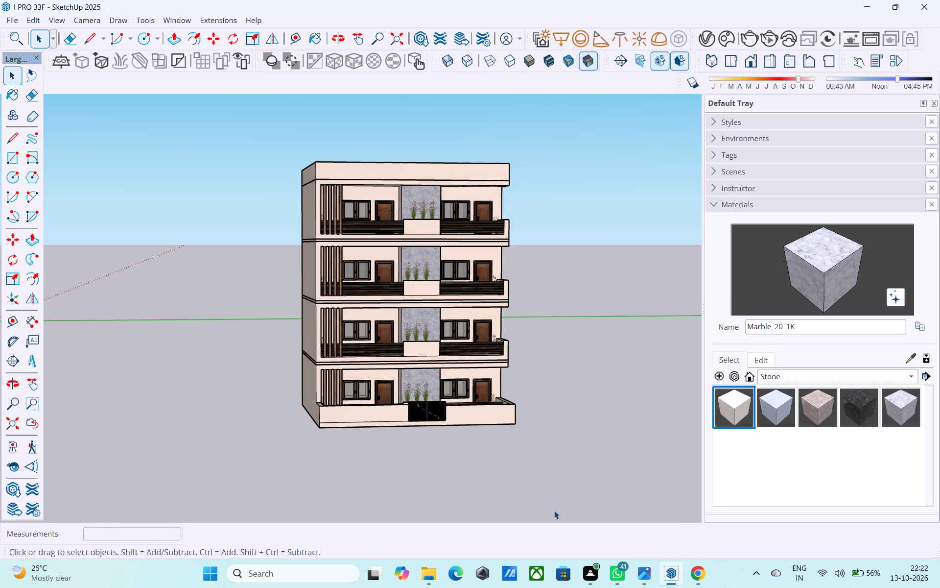
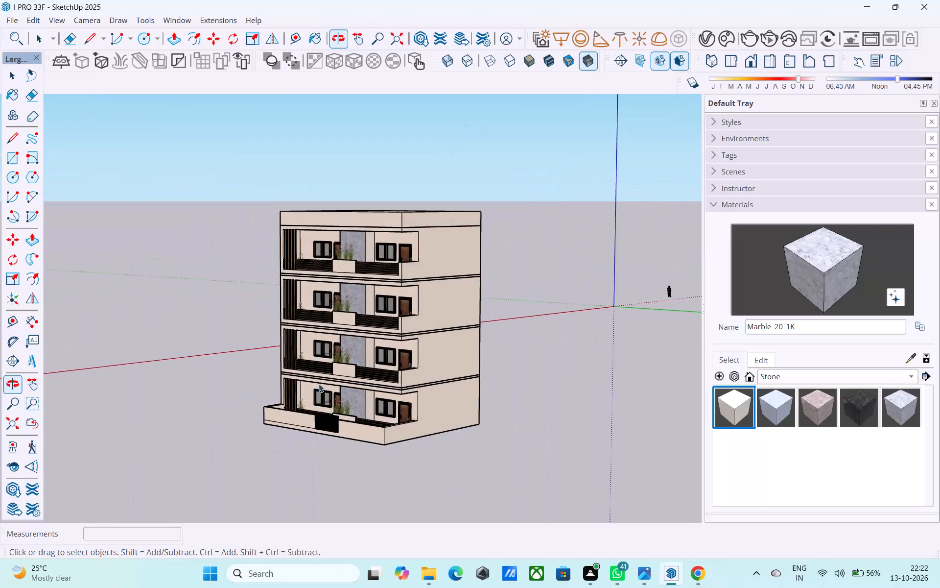
Save the four-storey building model.
middle_drag(433, 359, 502, 409)
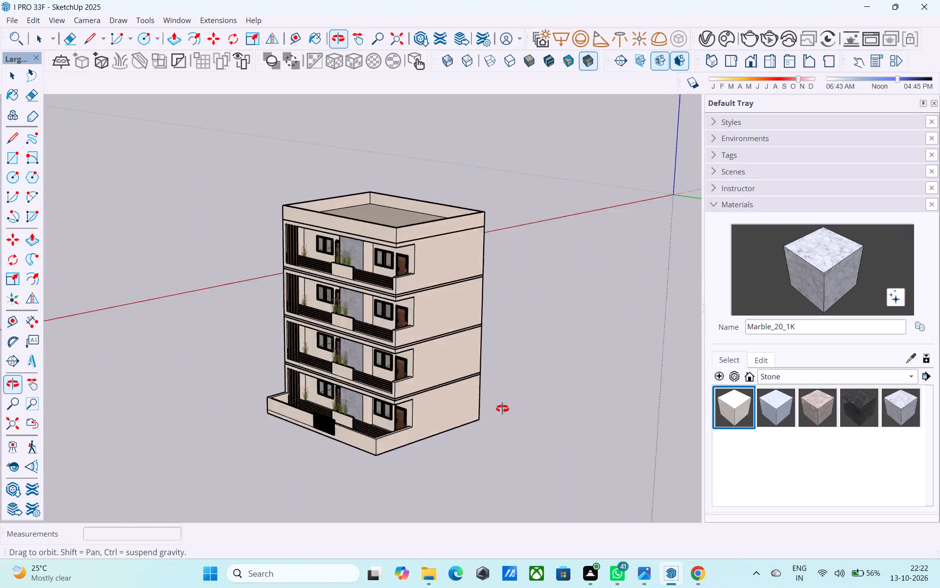
middle_drag(502, 409, 752, 411)
middle_drag(369, 340, 730, 341)
middle_drag(298, 335, 913, 333)
middle_drag(315, 316, 779, 317)
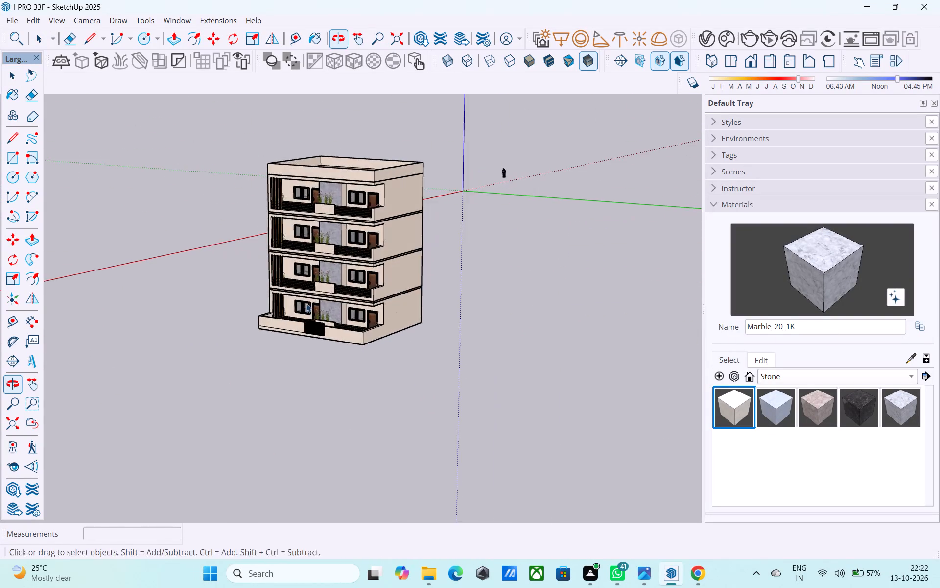
middle_drag(262, 303, 462, 313)
shift+middle_drag(346, 273, 470, 317)
key(ctrl+s)
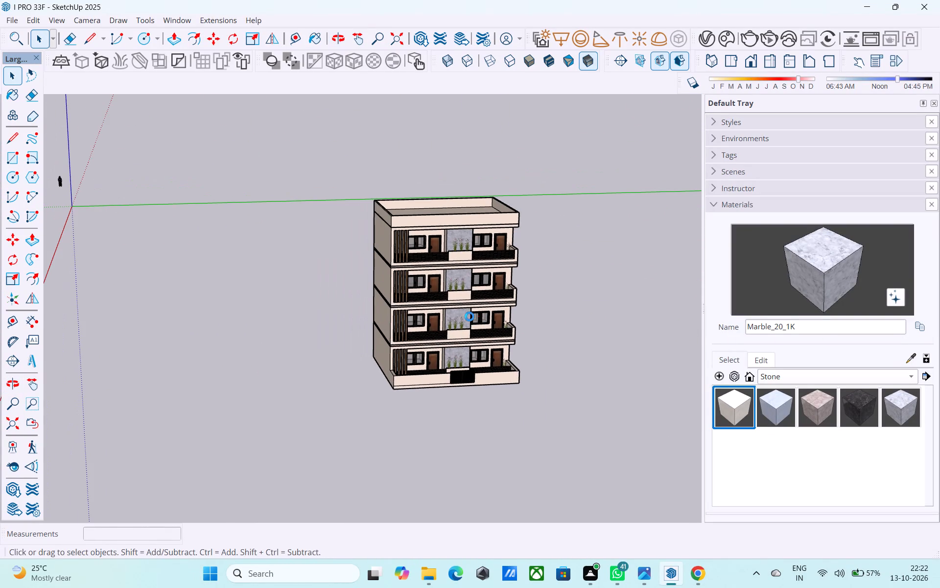
middle_drag(466, 317, 358, 289)
shift+middle_drag(443, 312, 379, 329)
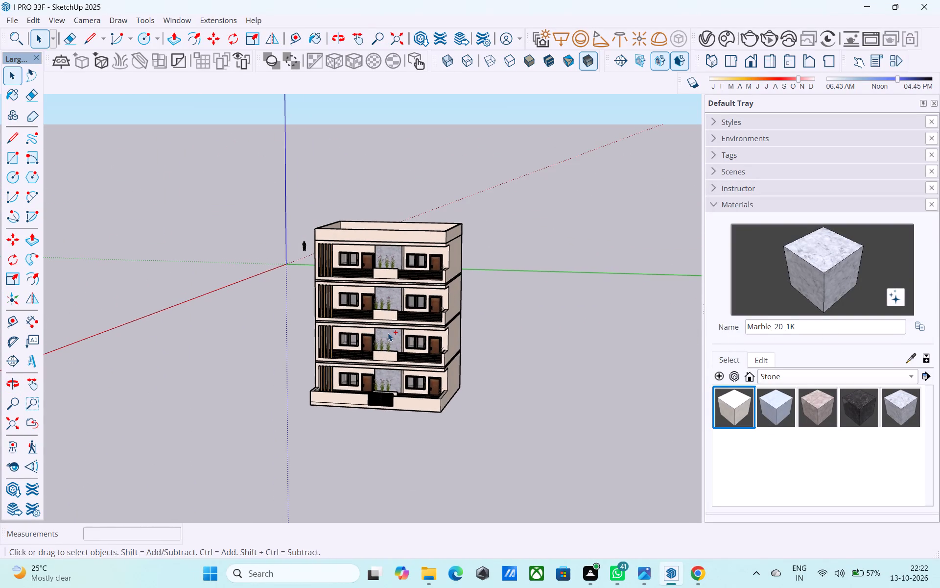
key(ctrl+s)
Examine the four-storey building's front facade, balconies and side walls from several angles.
middle_drag(407, 344, 518, 363)
scroll(522, 344, down, 2)
middle_drag(471, 356, 628, 356)
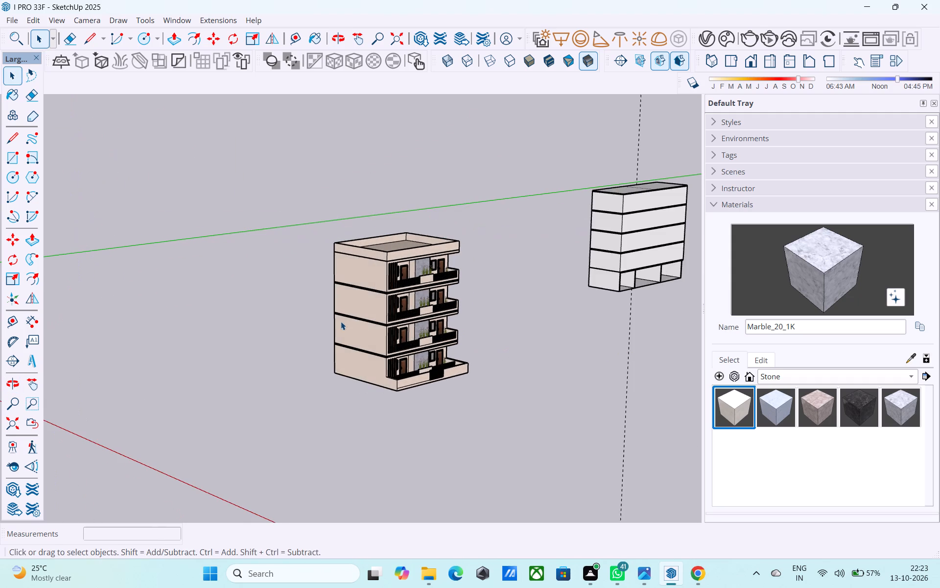
scroll(341, 321, up, 3)
middle_drag(423, 331, 193, 290)
middle_drag(400, 297, 368, 336)
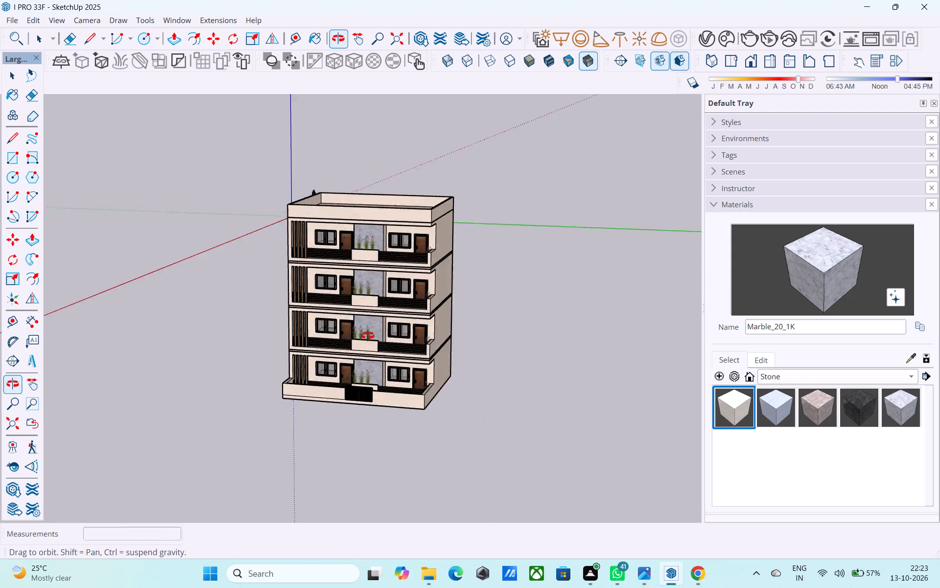
middle_drag(368, 336, 476, 334)
scroll(497, 331, down, 2)
middle_drag(346, 345, 223, 328)
middle_drag(517, 332, 203, 335)
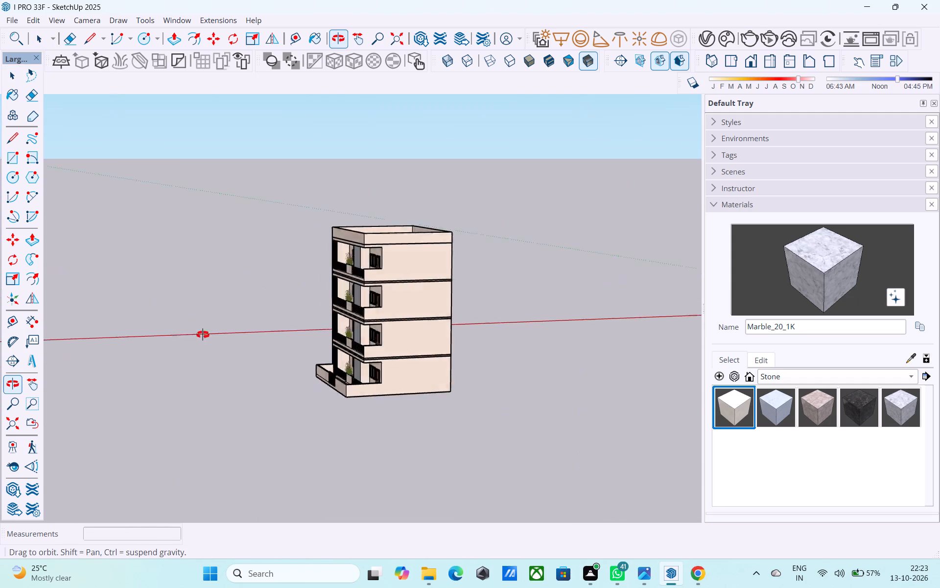
middle_drag(203, 335, 562, 308)
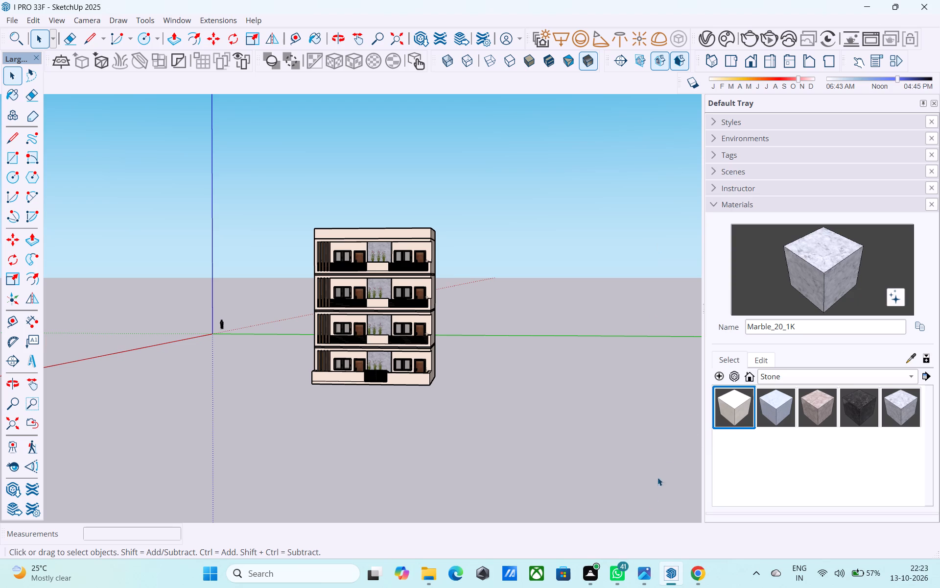
middle_drag(386, 282, 626, 391)
scroll(231, 260, up, 7)
middle_drag(540, 332, 281, 251)
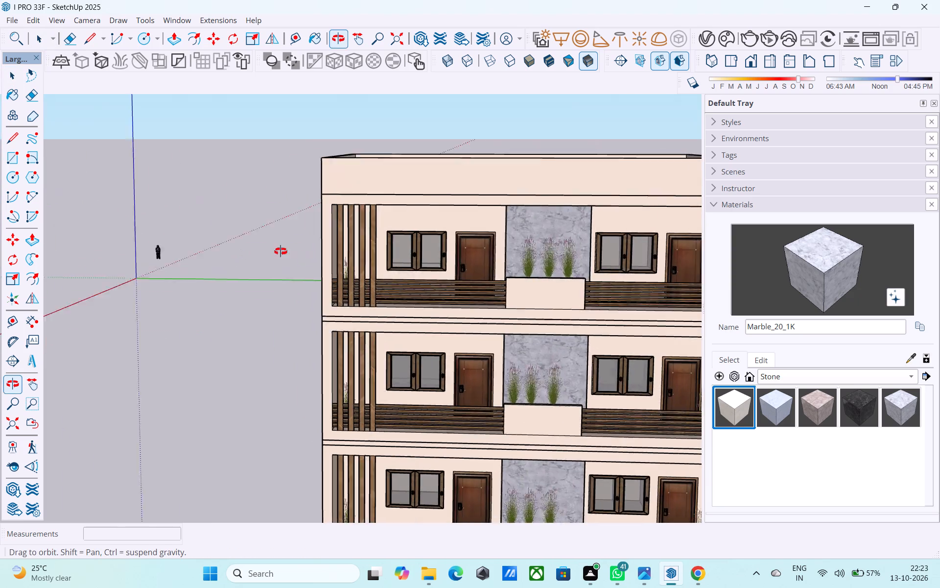
middle_drag(281, 251, 207, 243)
scroll(316, 269, down, 1)
middle_drag(316, 269, 364, 270)
scroll(358, 263, down, 6)
middle_drag(385, 300, 447, 278)
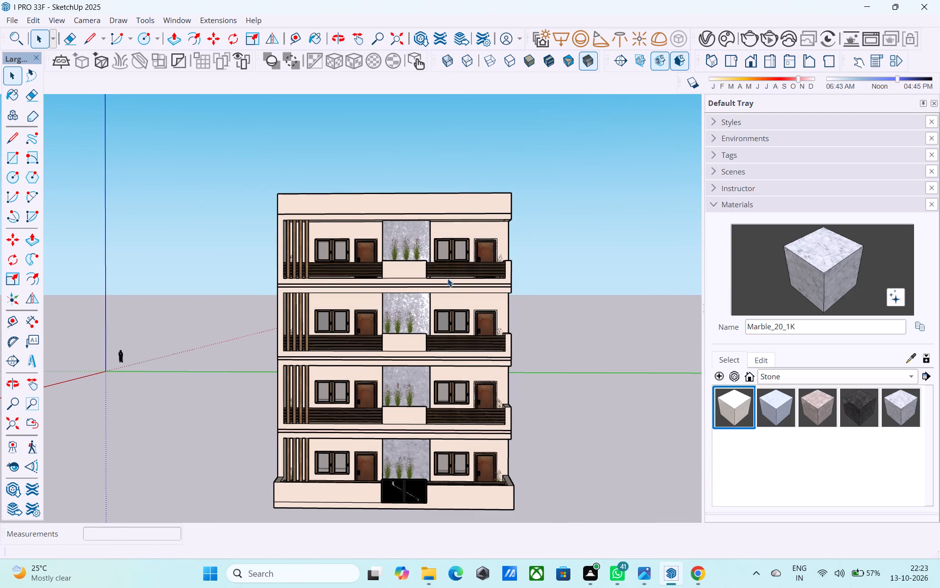
scroll(447, 278, down, 2)
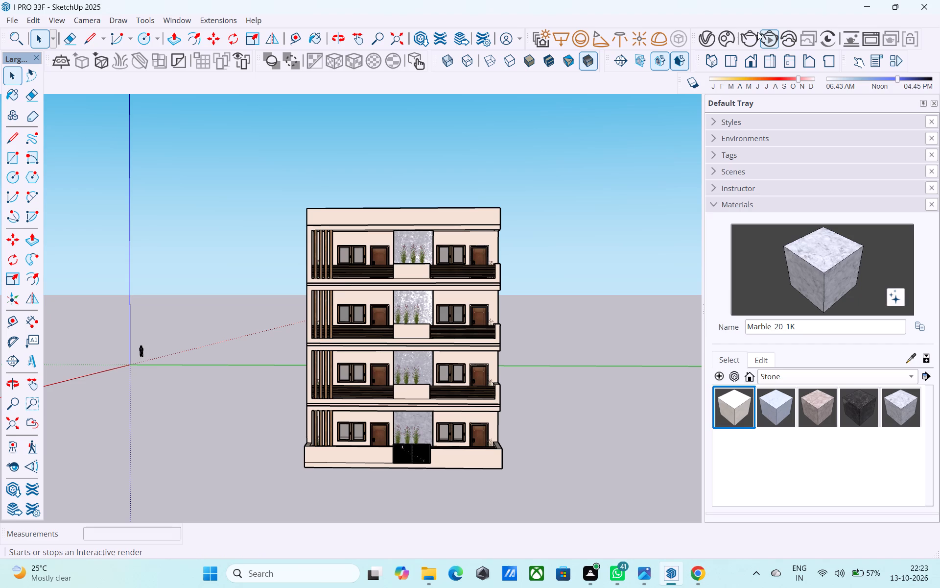
Render a raised corner view of the building's front in V-Ray and inspect the image.
middle_drag(414, 211, 529, 263)
scroll(287, 303, up, 2)
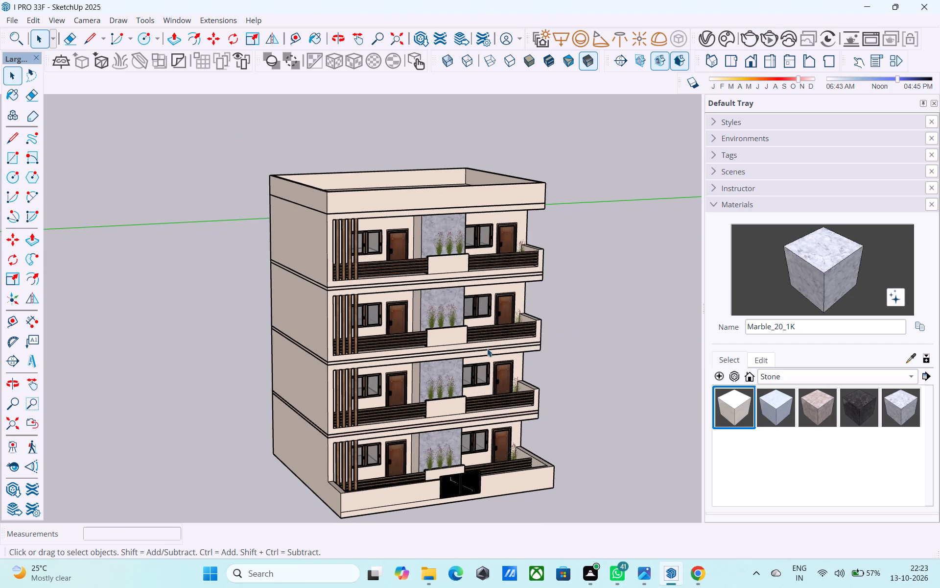
scroll(524, 348, up, 1)
scroll(524, 348, down, 1)
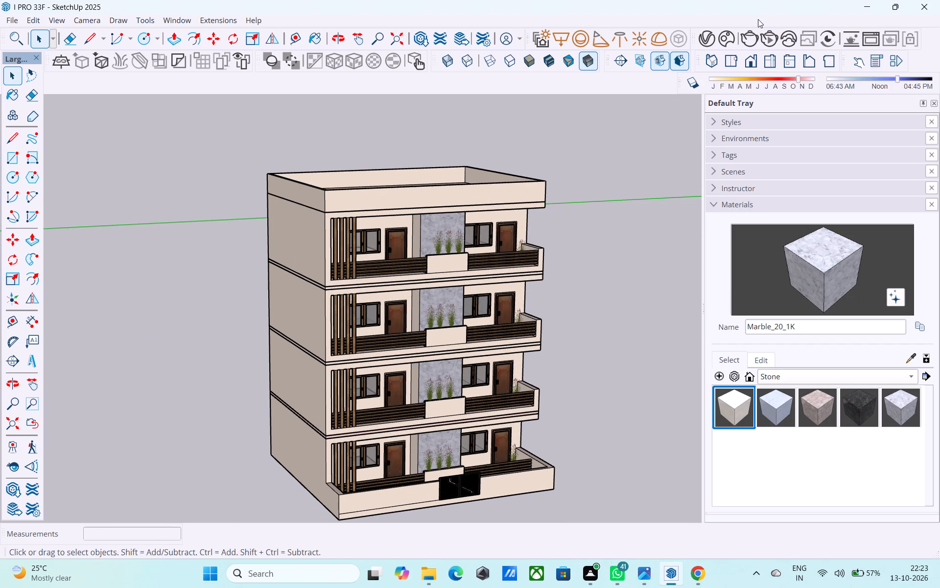
click(752, 33)
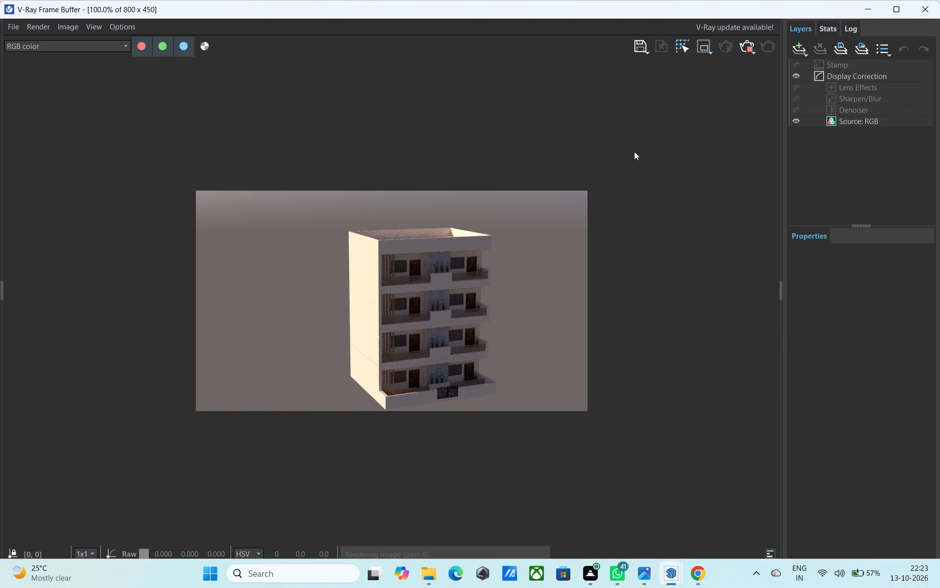
scroll(453, 376, up, 2)
scroll(453, 376, down, 1)
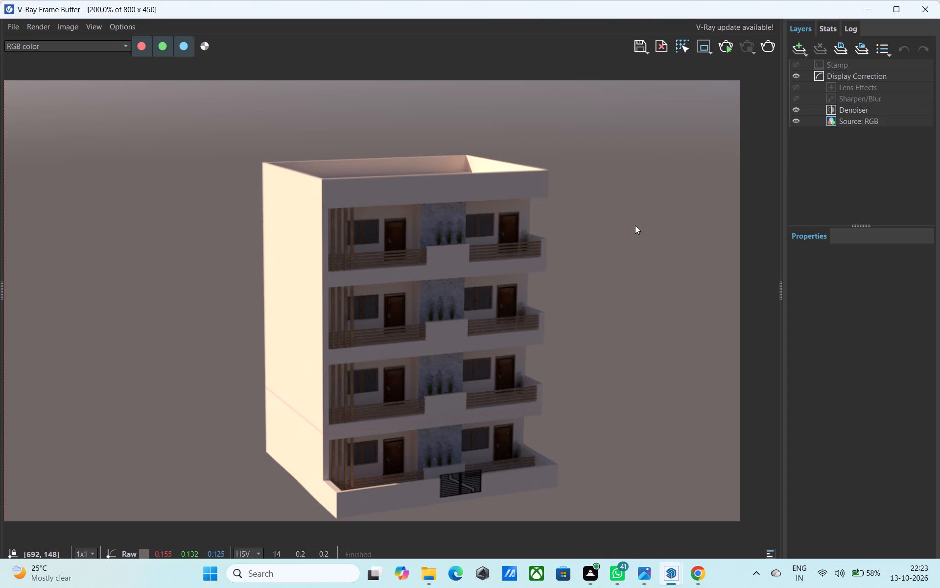
click(928, 7)
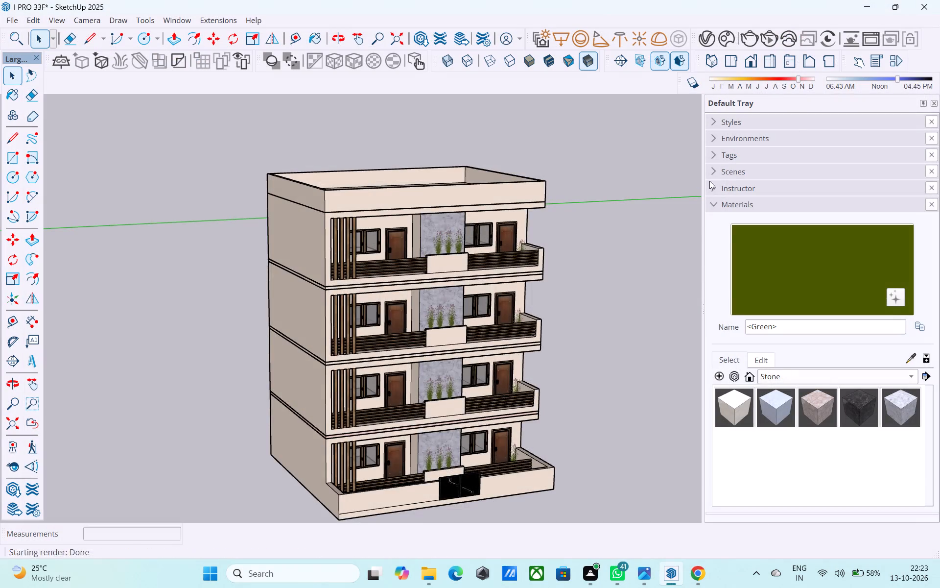
Set the sun for shadows to a mid-morning time and move the date to around early September.
middle_drag(671, 192, 460, 159)
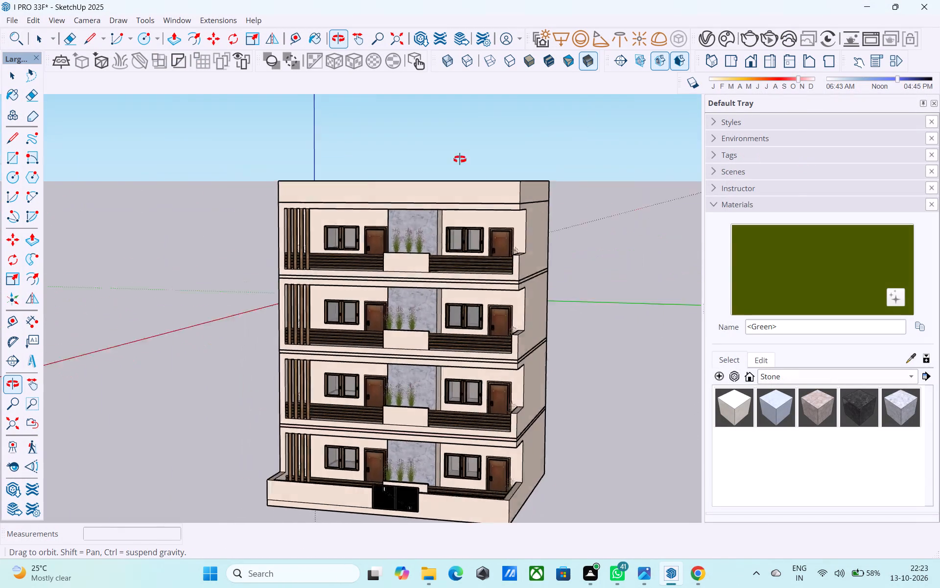
middle_drag(460, 159, 632, 83)
middle_drag(567, 162, 533, 169)
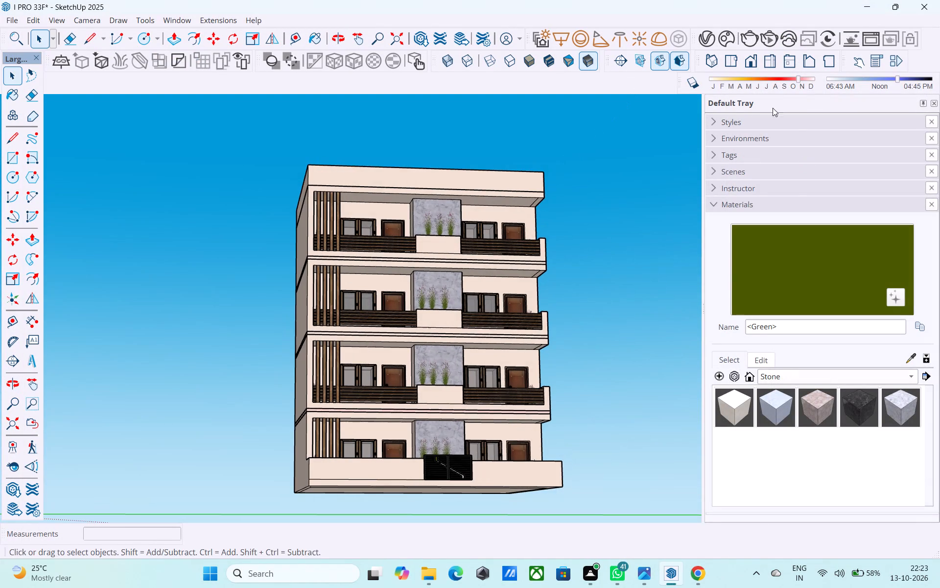
click(881, 77)
click(862, 78)
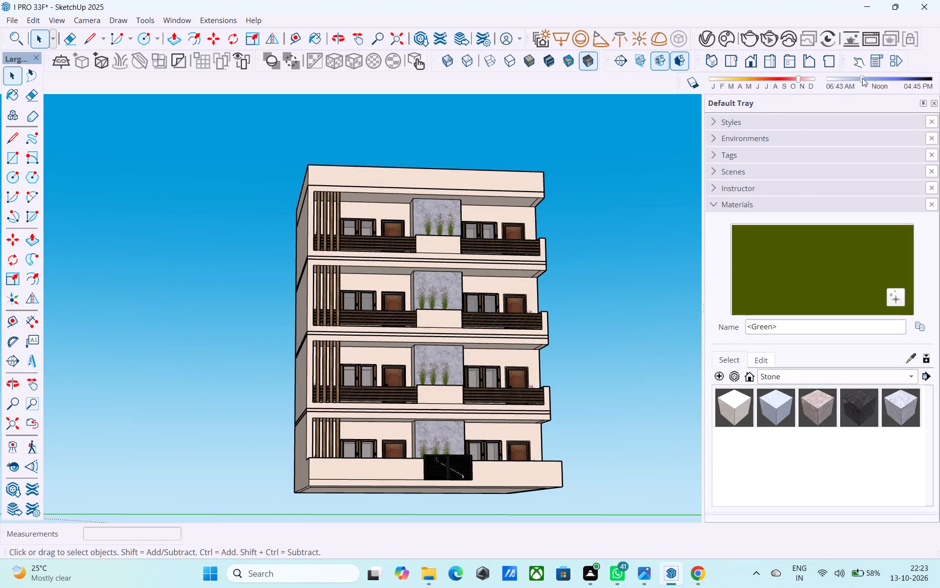
click(850, 78)
click(781, 78)
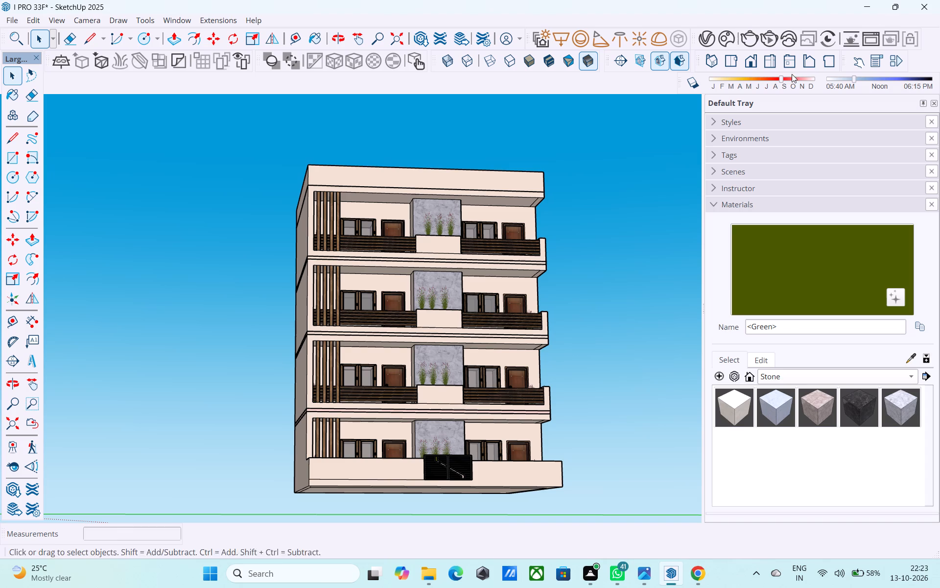
Render the low-angle front view of the building in V-Ray with the new sun setting and inspect the image.
click(749, 37)
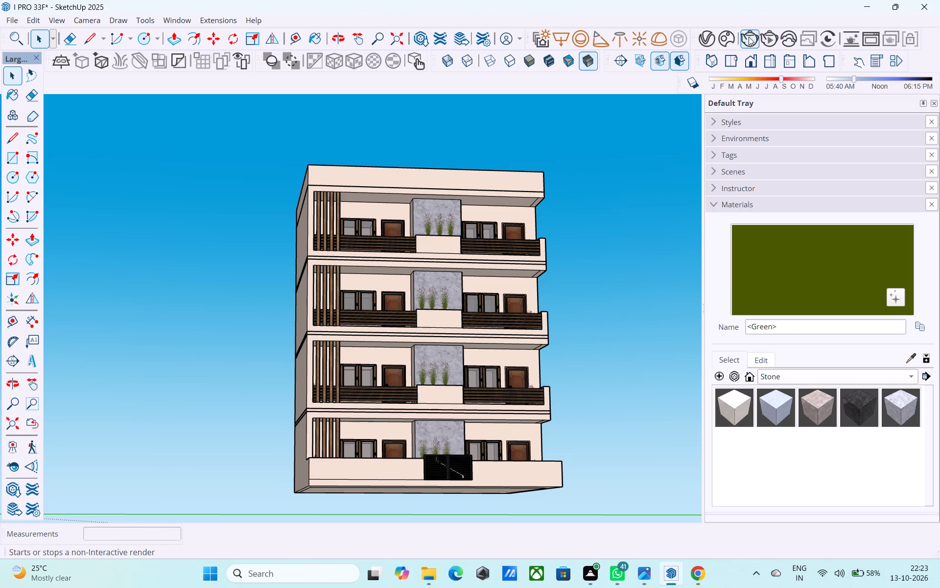
middle_drag(485, 223, 459, 337)
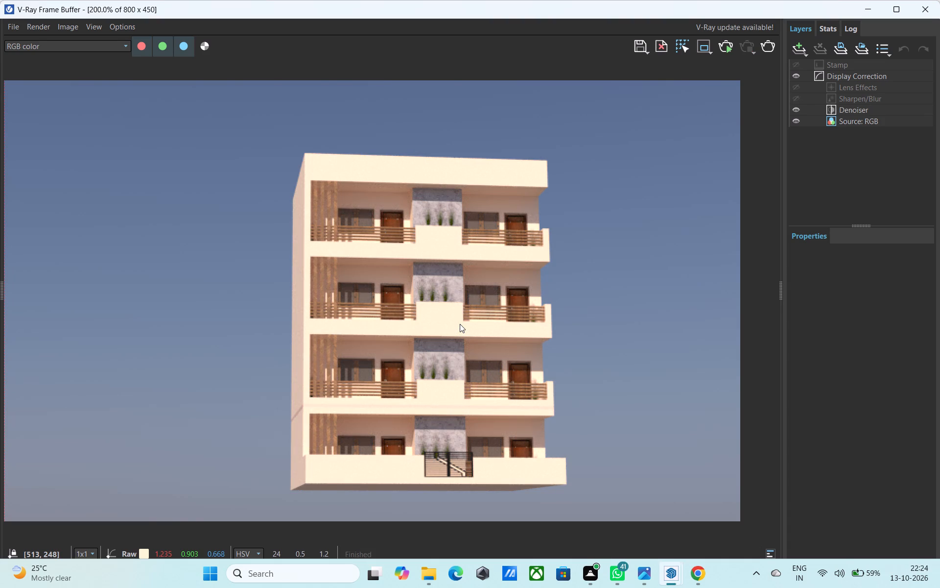
click(927, 3)
Save the building model with the changed sun settings.
middle_drag(628, 216, 397, 388)
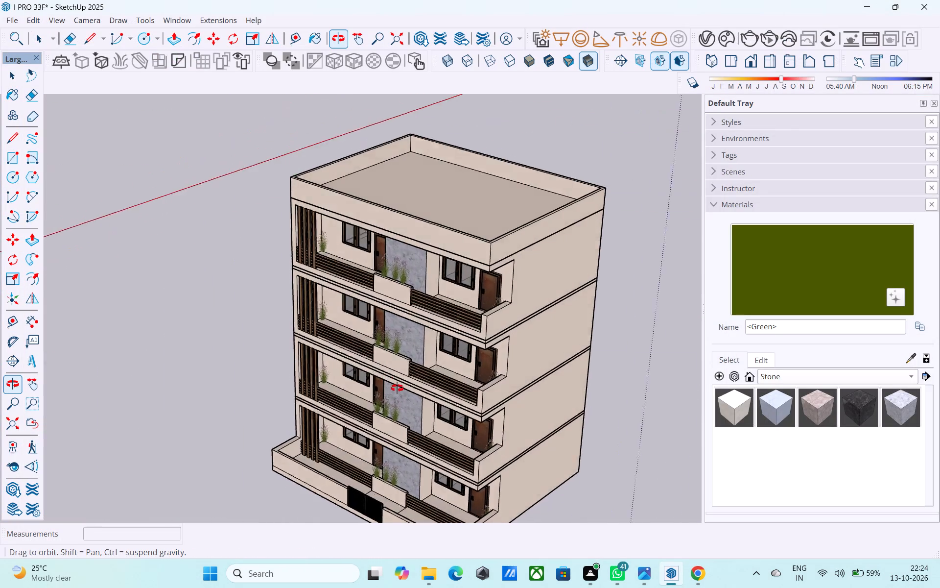
middle_drag(397, 388, 601, 369)
scroll(597, 371, up, 1)
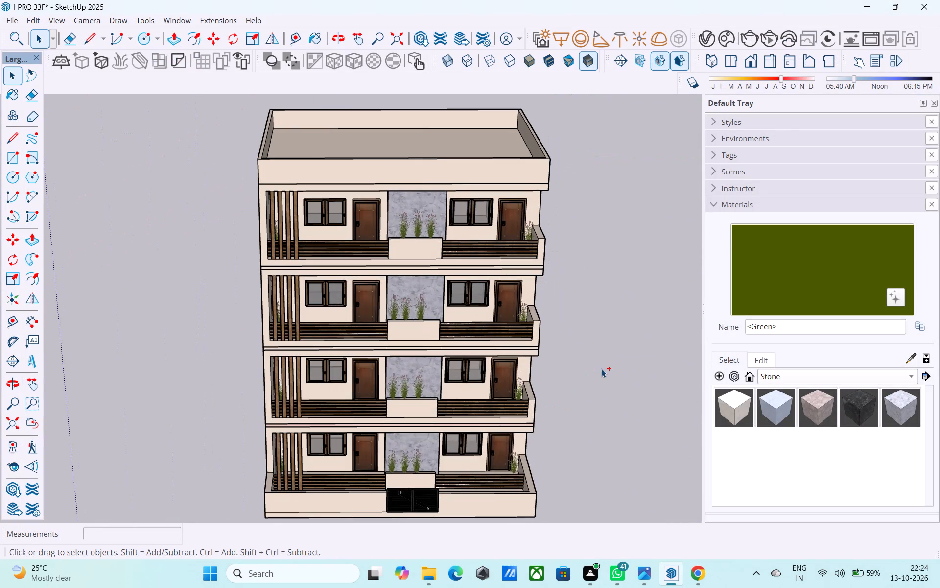
key(ctrl+s)
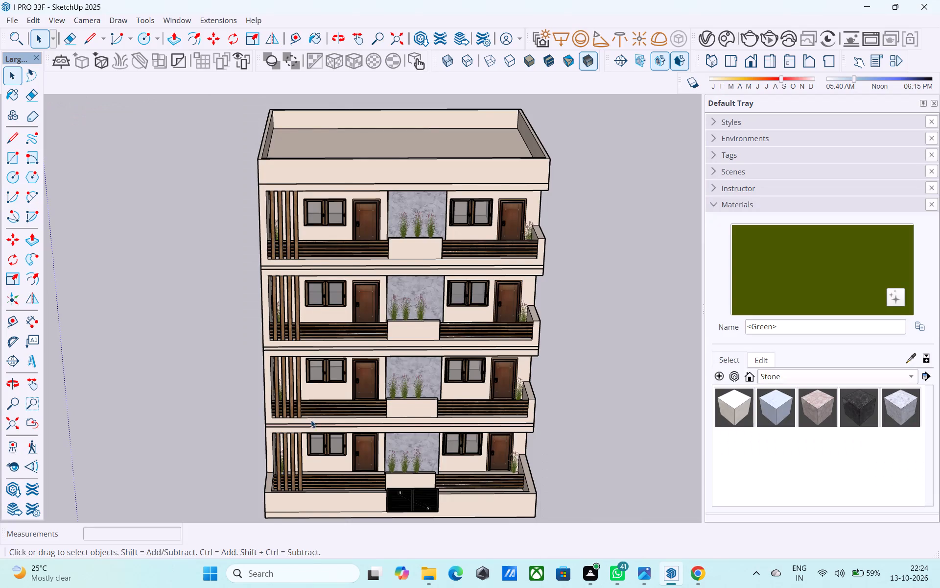
Examine the building's roof terrace, parapet and balcony fronts from above and from both sides.
middle_drag(379, 407, 534, 488)
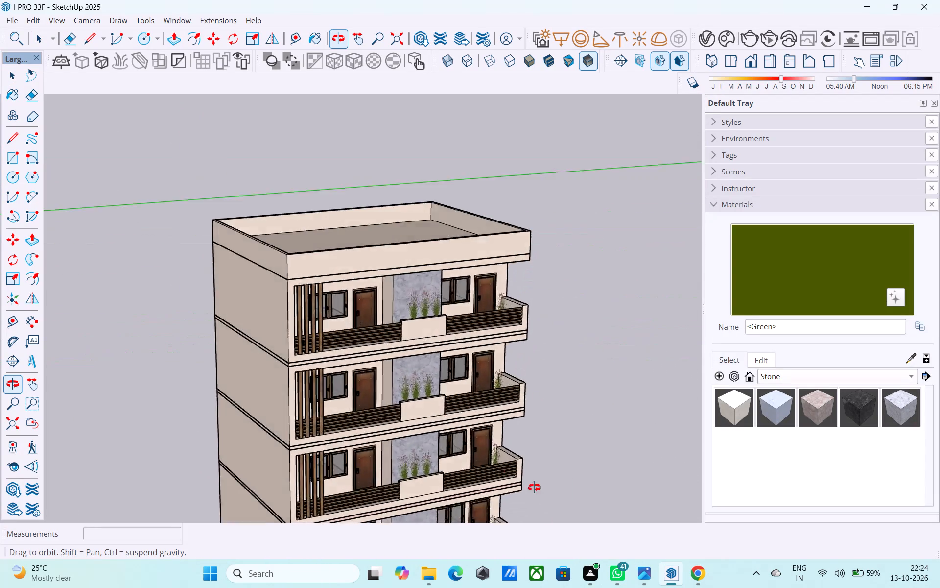
middle_drag(534, 488, 619, 493)
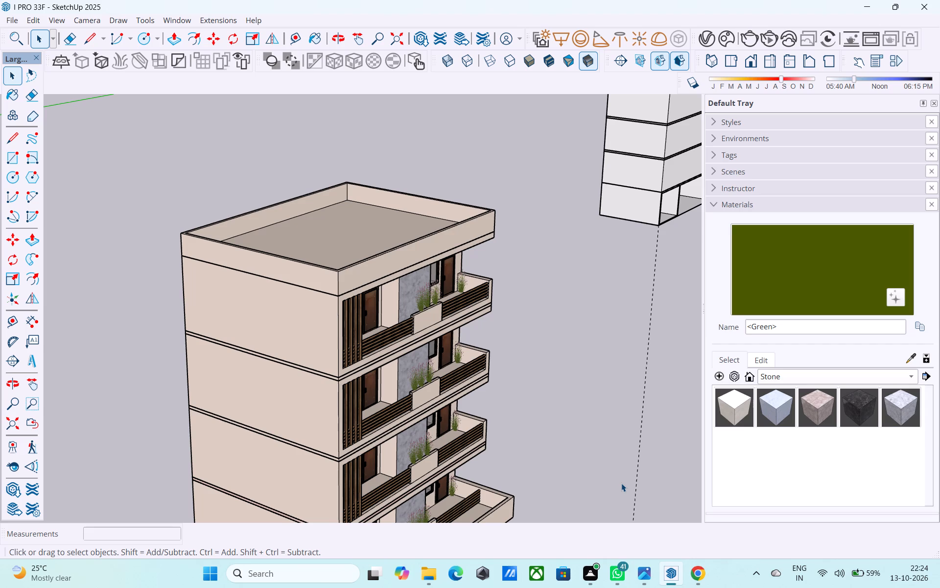
middle_drag(566, 413, 124, 401)
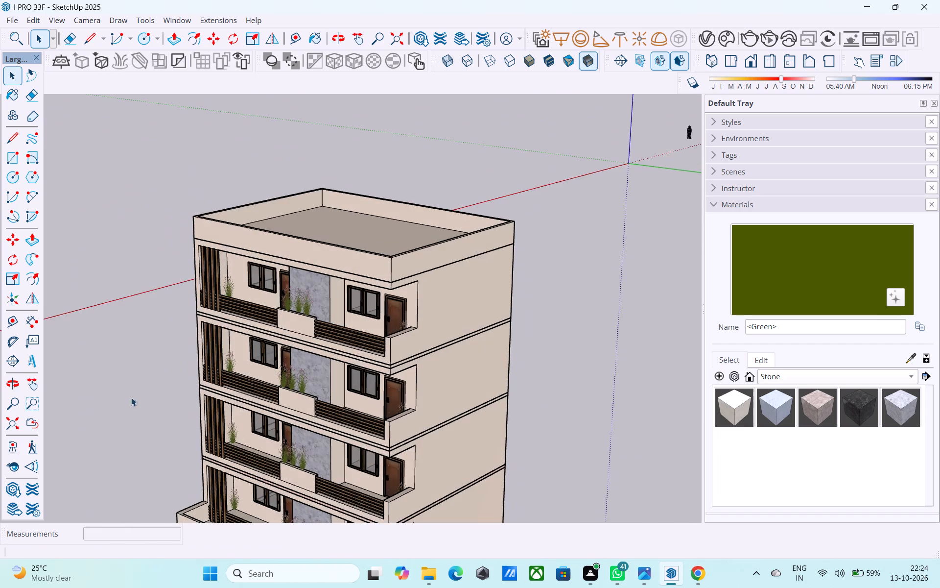
middle_drag(362, 326, 416, 258)
scroll(418, 259, down, 4)
middle_drag(423, 284, 584, 494)
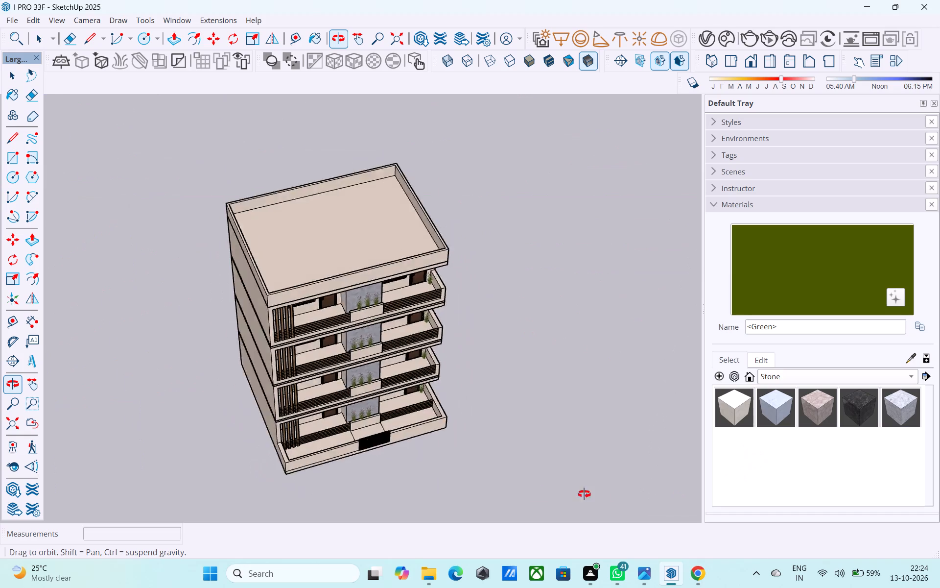
middle_drag(584, 494, 606, 345)
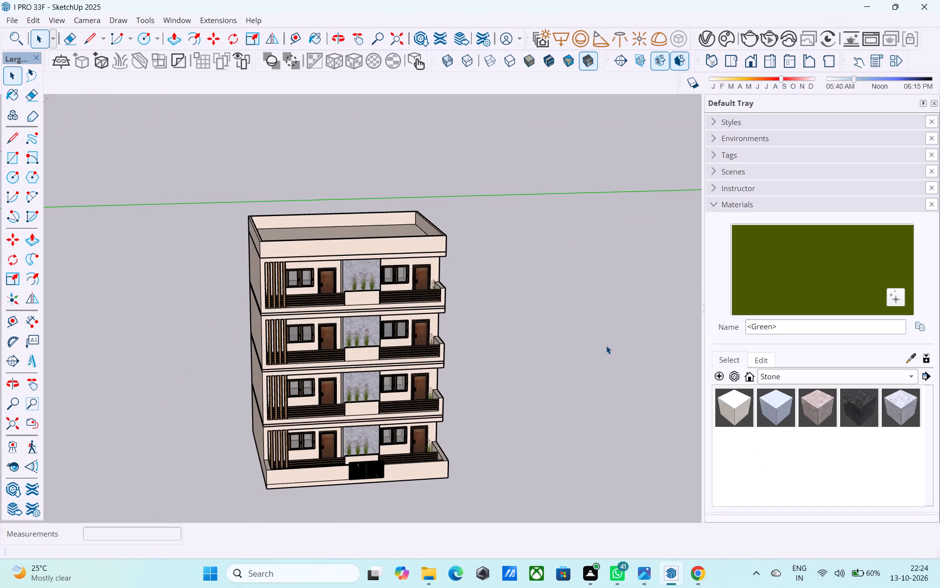
middle_drag(423, 293, 428, 325)
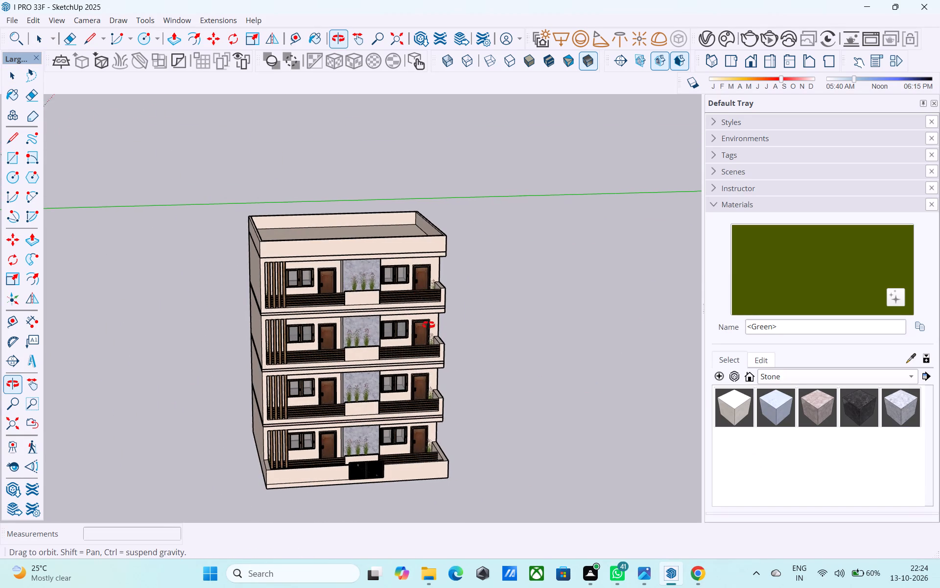
middle_drag(428, 325, 456, 494)
shift+middle_drag(429, 358, 442, 425)
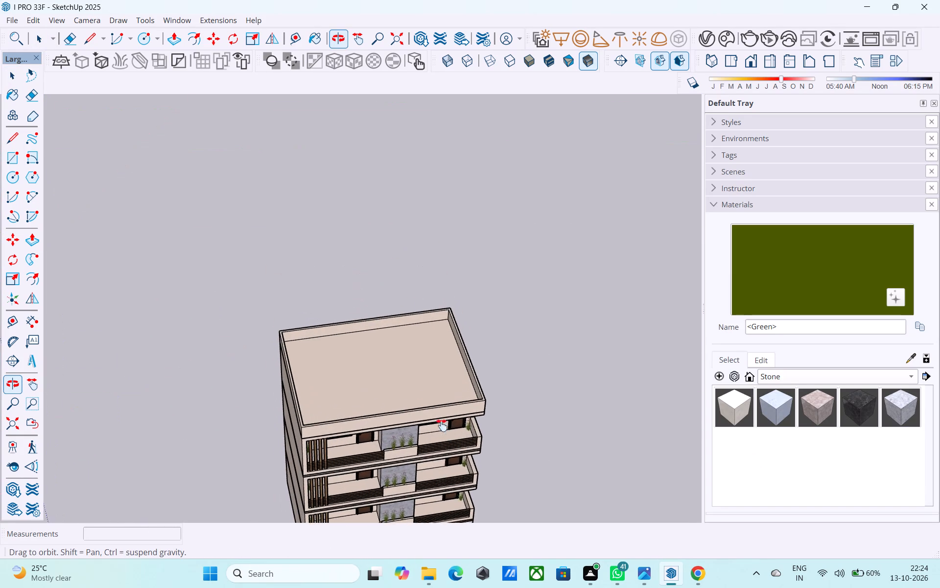
shift+middle_drag(442, 425, 421, 428)
middle_drag(407, 380, 401, 437)
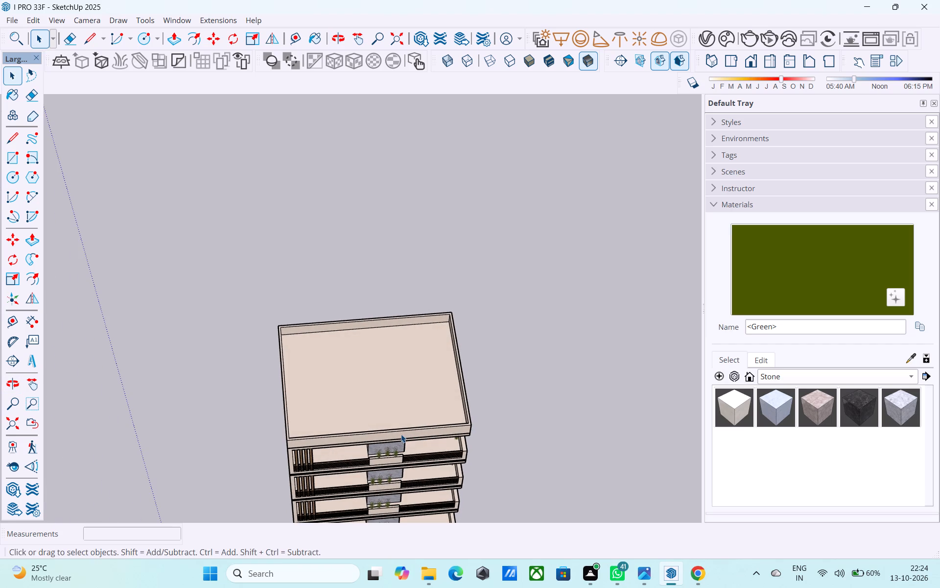
middle_drag(418, 374, 419, 338)
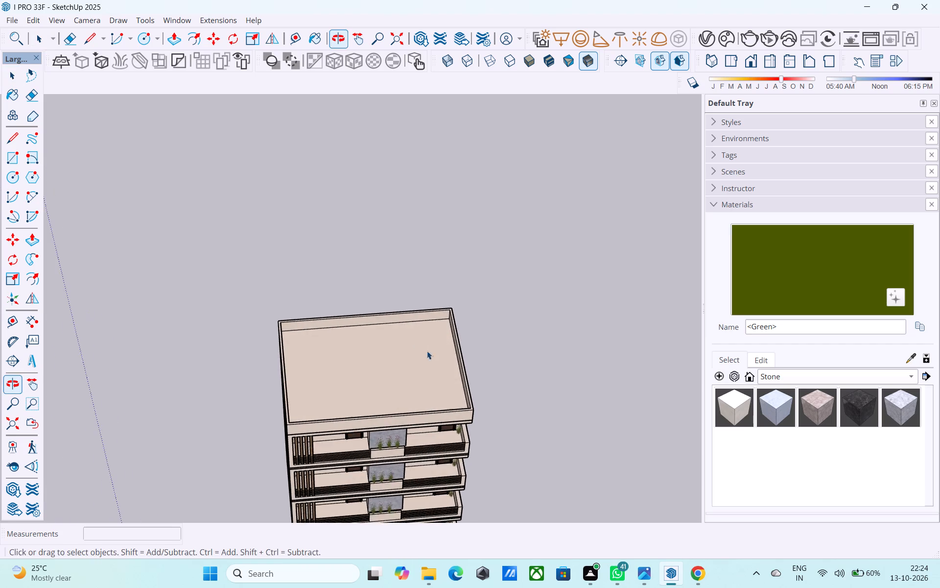
Open the roof terrace and parapet group for editing at the corner of its side parapet.
scroll(442, 381, down, 3)
middle_drag(444, 397, 444, 265)
middle_drag(449, 308, 563, 342)
shift+middle_drag(545, 353, 563, 416)
scroll(523, 390, up, 7)
middle_drag(522, 453, 547, 496)
middle_drag(498, 447, 506, 482)
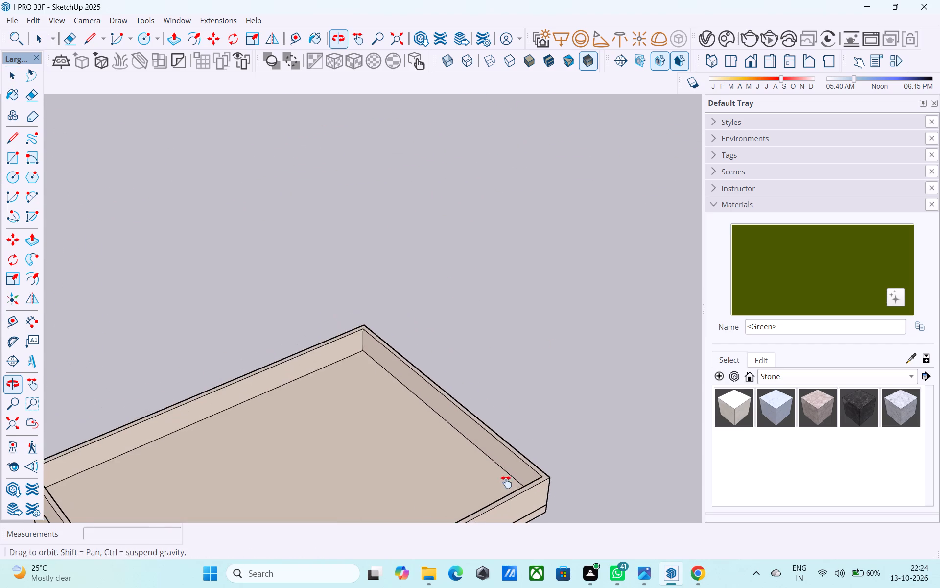
middle_drag(506, 482, 507, 485)
middle_drag(507, 488, 513, 510)
scroll(526, 513, up, 4)
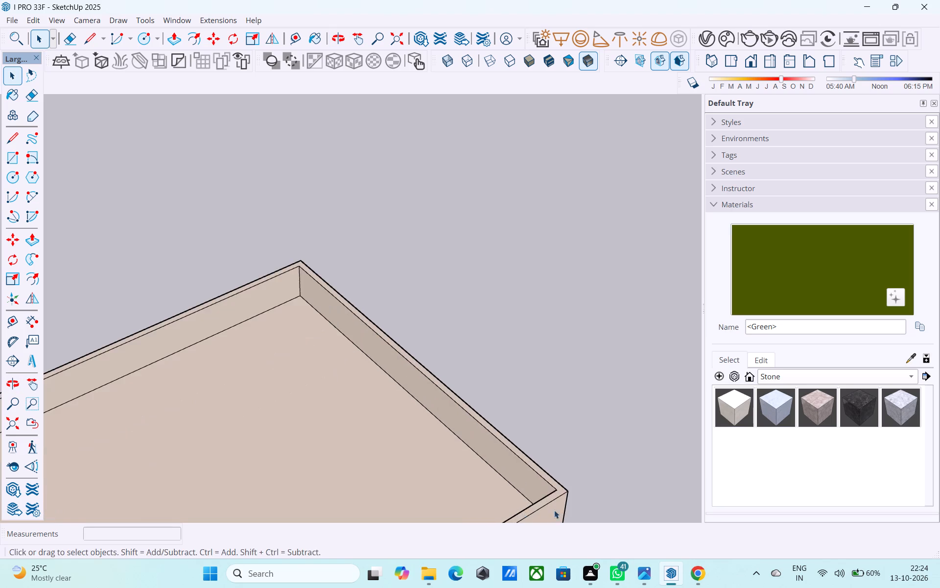
middle_drag(553, 509, 525, 513)
scroll(529, 502, up, 4)
key(l)
click(530, 501)
key(space)
double_click(530, 501)
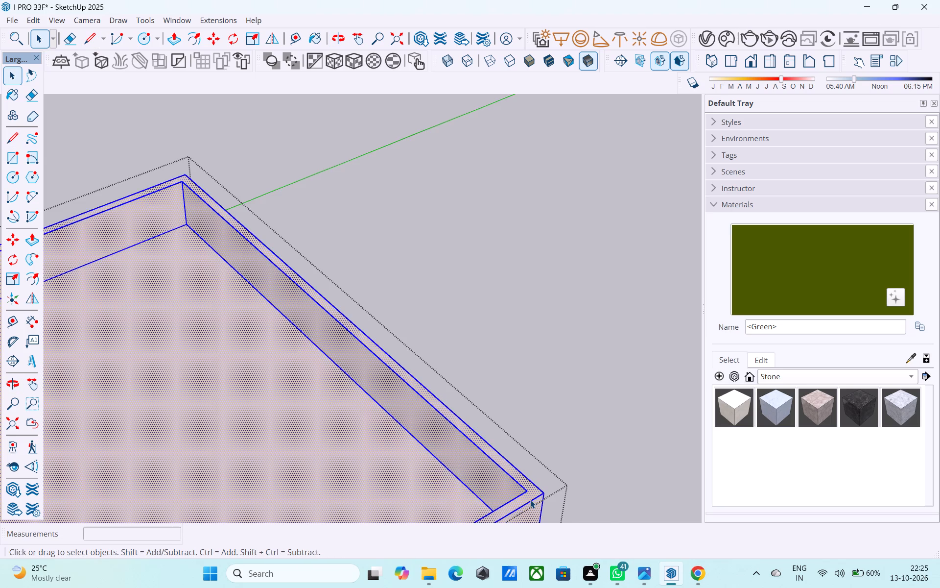
scroll(530, 499, up, 3)
scroll(529, 499, down, 1)
Draw a 6" line across the parapet top at one end of the side parapet and a matching one at the other end, separating its top face.
click(529, 499)
key(l)
click(525, 493)
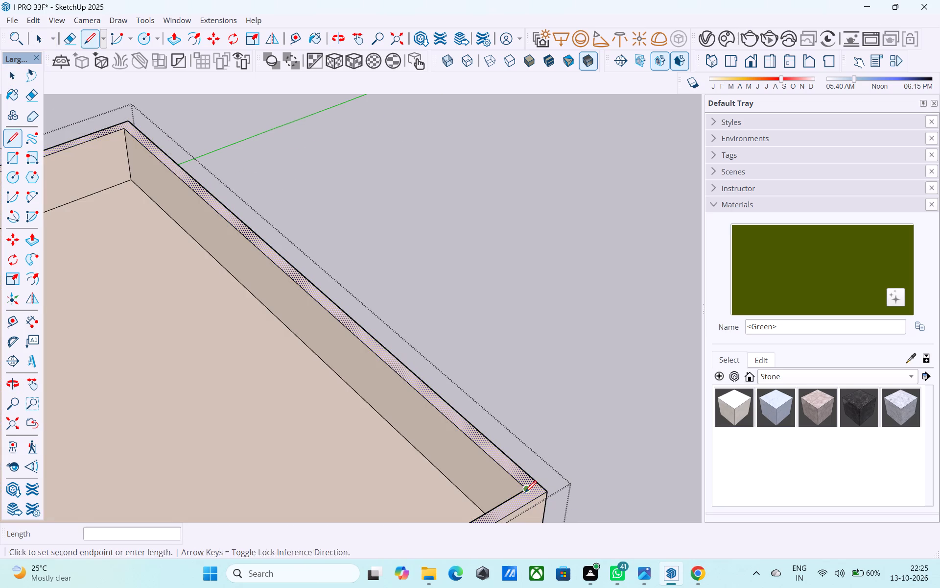
click(537, 484)
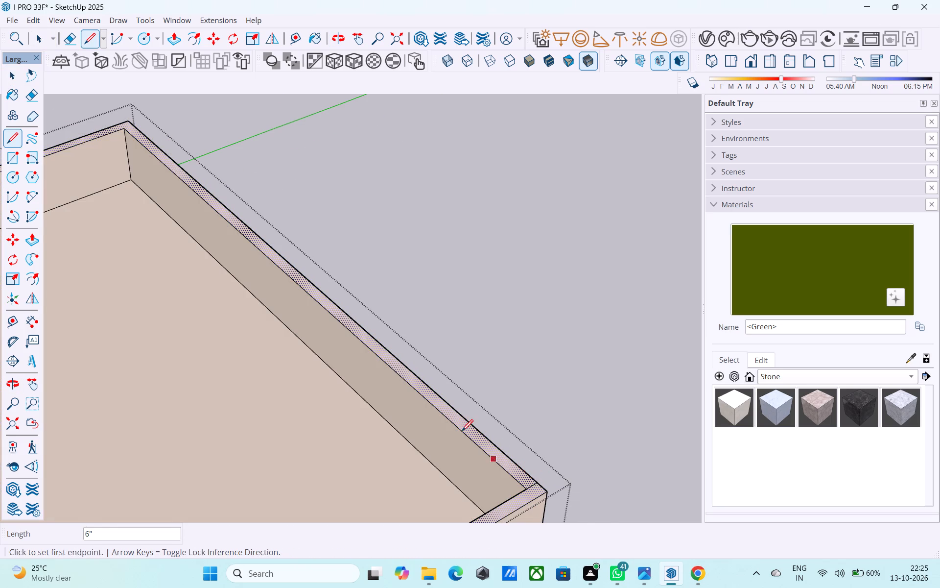
shift+middle_drag(384, 348, 454, 430)
scroll(350, 314, down, 3)
shift+middle_drag(351, 322, 394, 376)
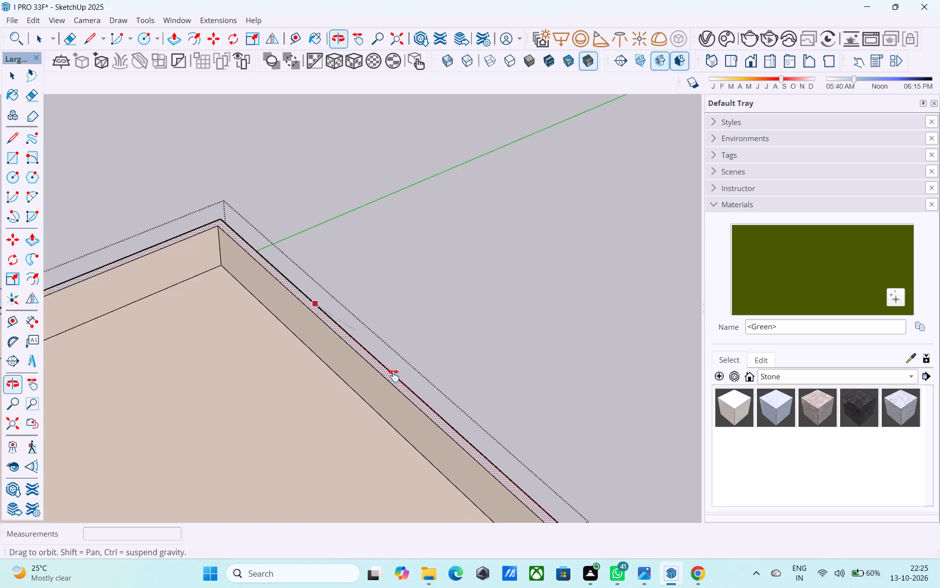
shift+middle_drag(394, 376, 445, 441)
click(290, 324)
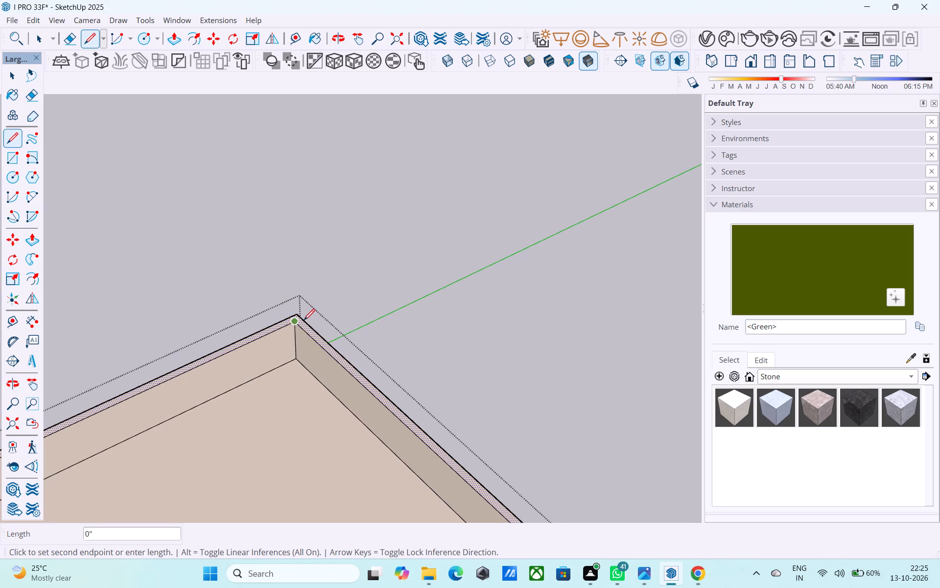
scroll(304, 322, up, 4)
click(280, 317)
key(space)
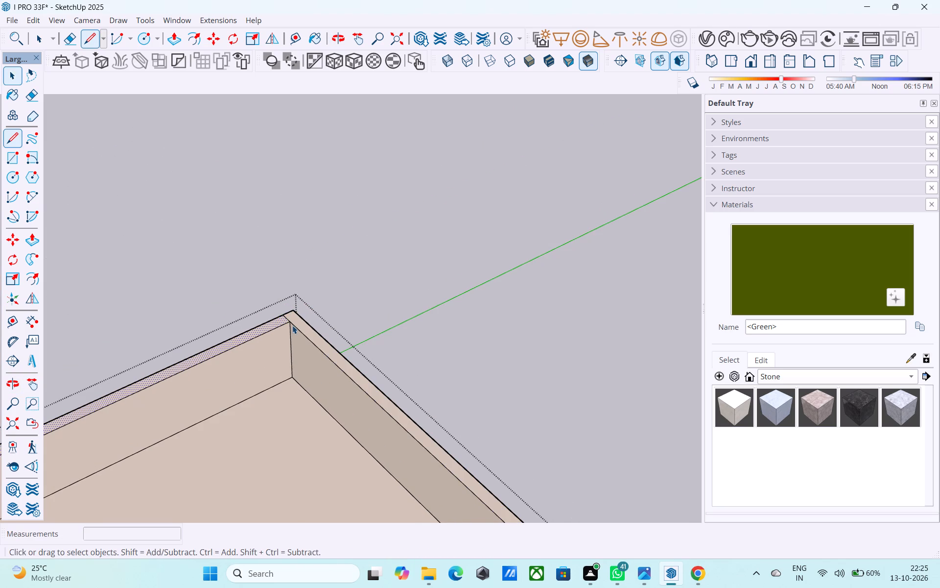
Extrude the separated top face of the side parapet upward 10' to form a tall wall.
click(299, 324)
key(p)
click(300, 326)
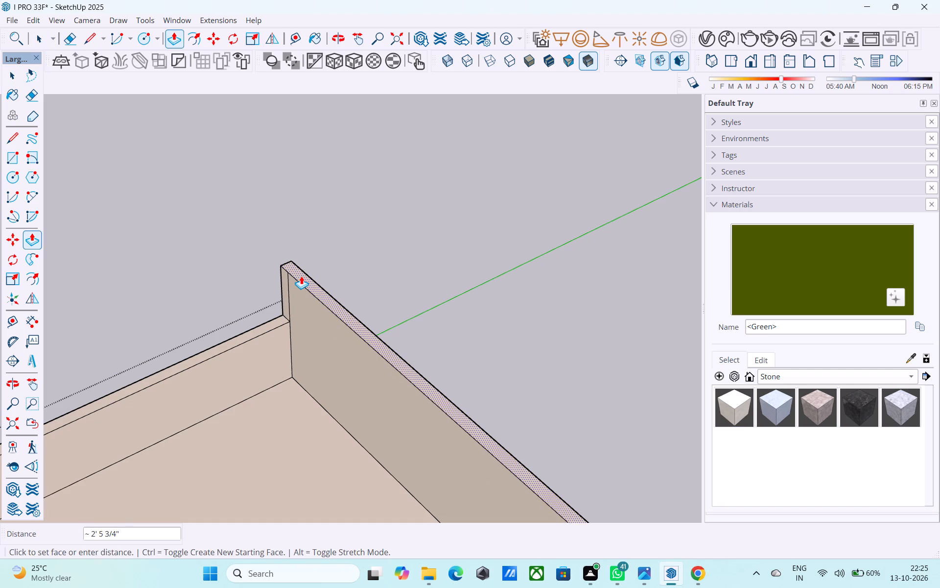
text(10')
key(Return)
scroll(309, 274, down, 5)
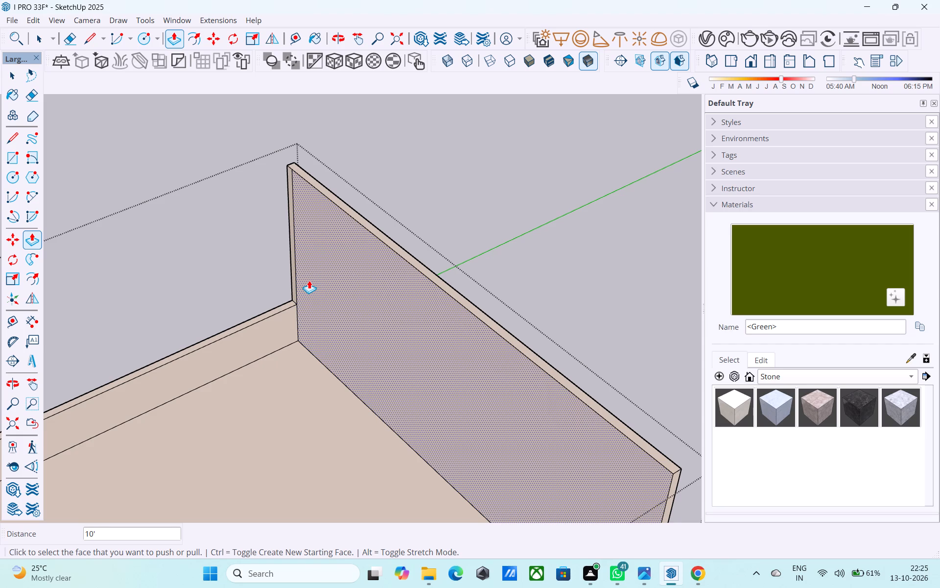
key(space)
Copy the inner top edge of the raised side wall 6" down its inner face.
scroll(309, 280, down, 2)
middle_drag(386, 245, 468, 216)
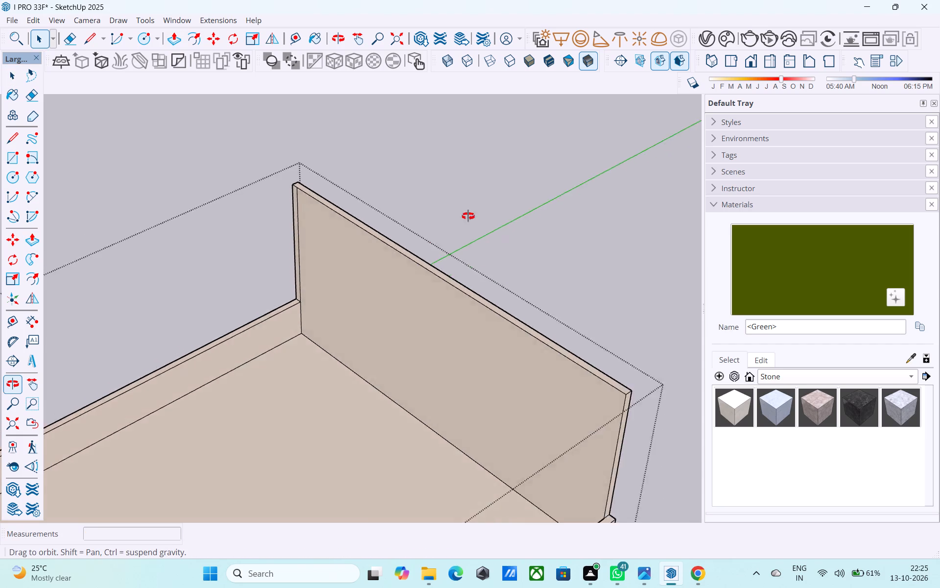
middle_drag(468, 216, 458, 212)
scroll(352, 240, up, 5)
scroll(306, 220, up, 2)
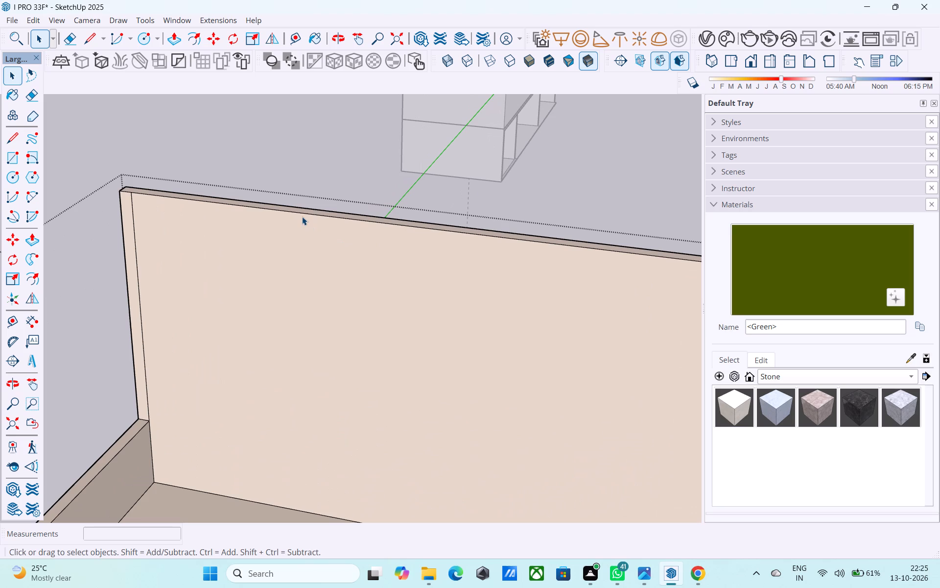
click(300, 213)
key(m)
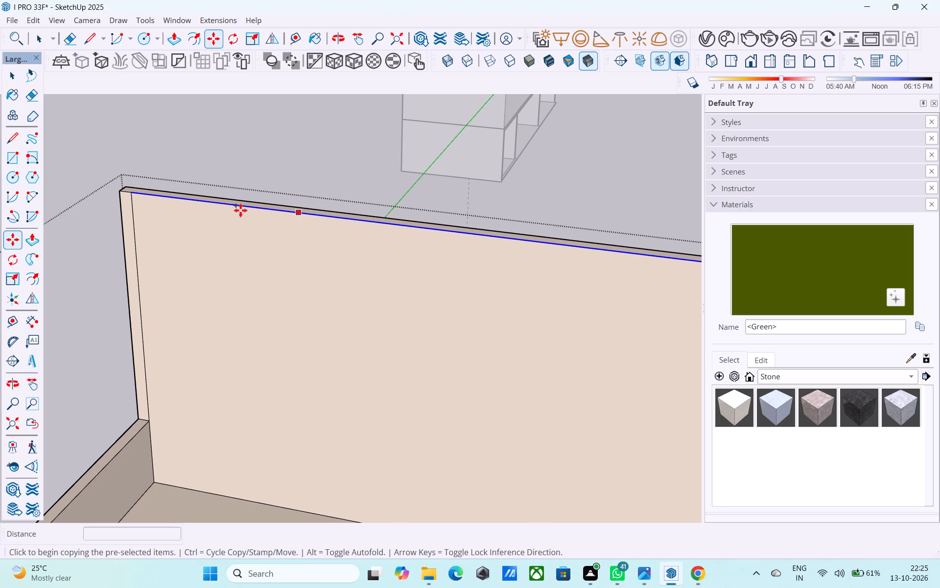
click(134, 194)
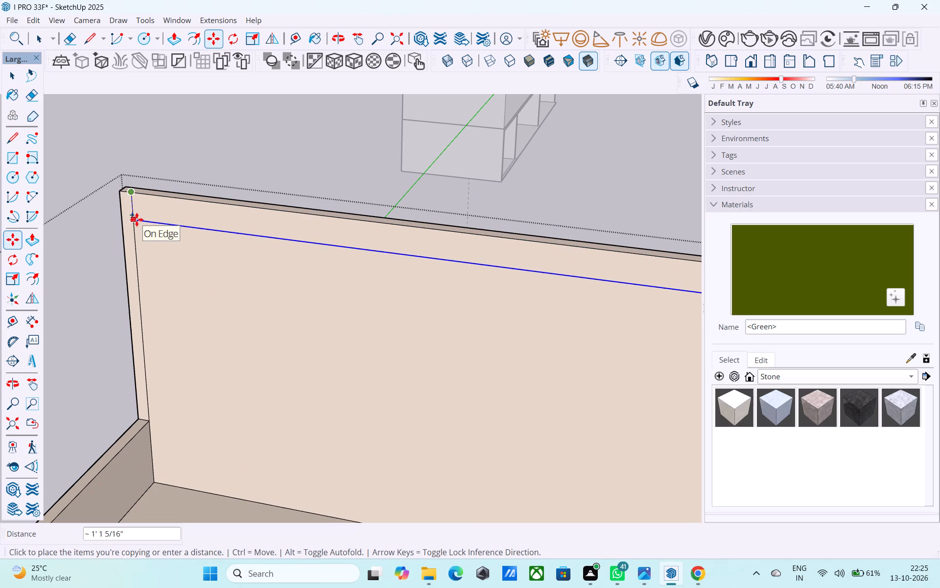
text(6")
key(Return)
key(space)
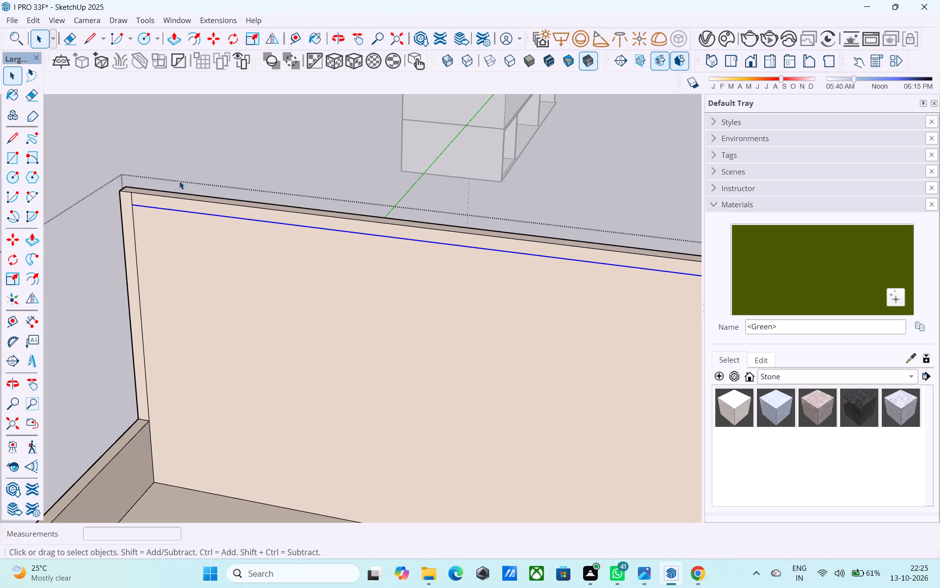
Extrude the 6" strip at the top of the side wall 10' inward over the terrace as a roof slab.
click(181, 208)
key(p)
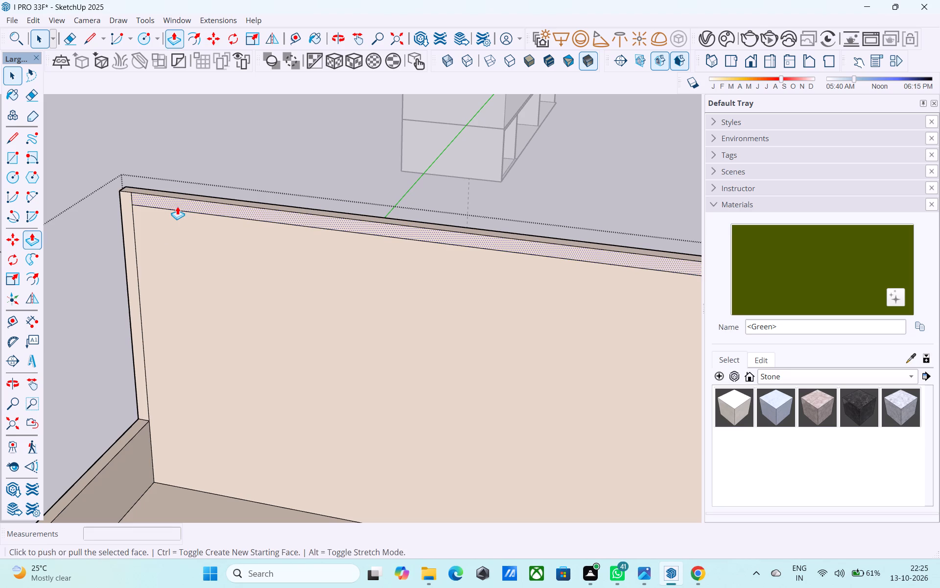
click(177, 206)
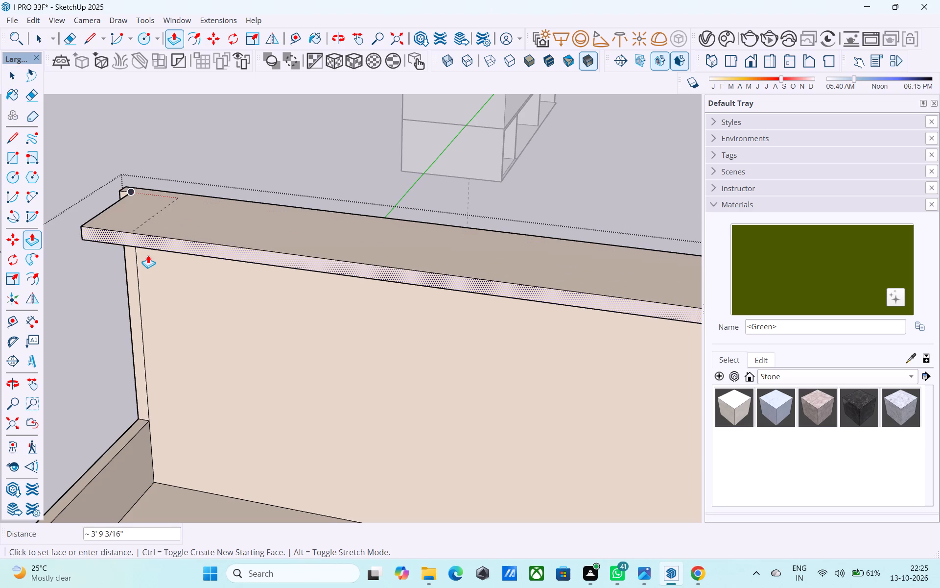
text(10')
key(Return)
scroll(189, 287, down, 6)
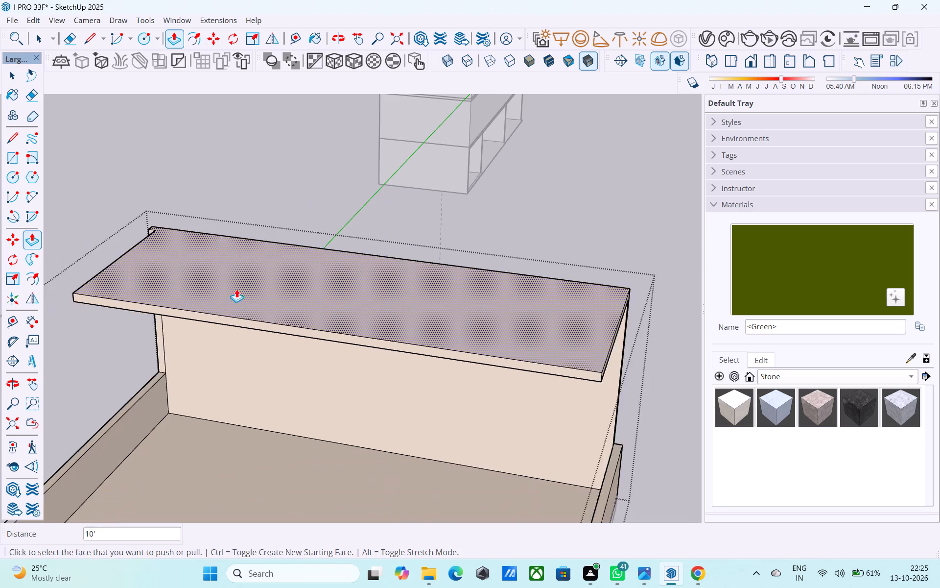
scroll(236, 289, down, 4)
Pull the free edge face of the roof slab farther out over the terrace.
middle_drag(280, 320, 120, 245)
scroll(231, 258, down, 4)
middle_drag(282, 290, 149, 258)
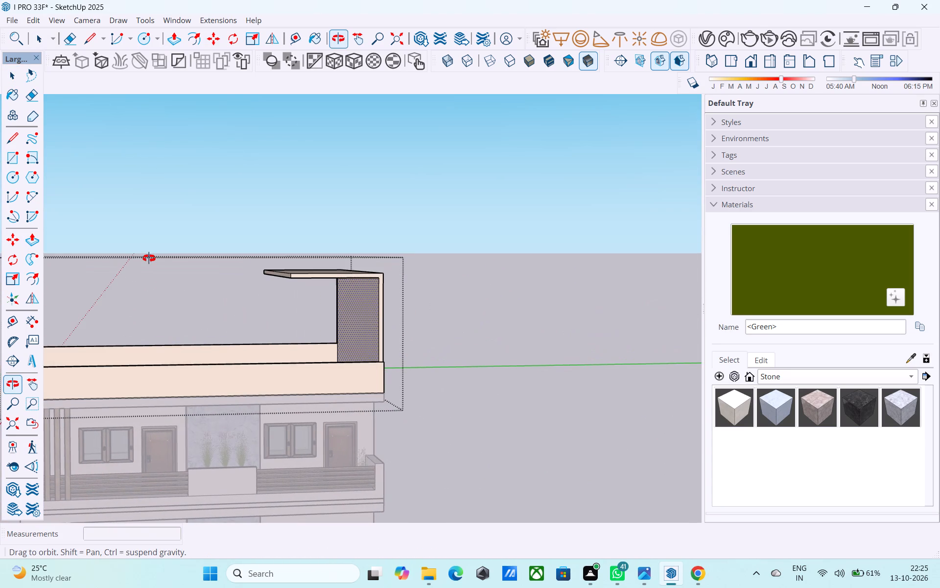
middle_drag(149, 258, 149, 259)
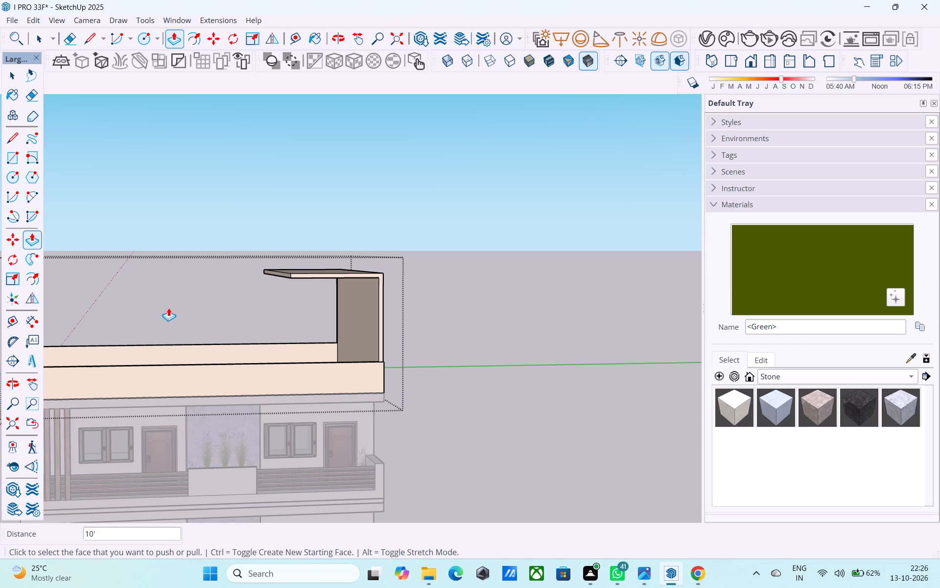
middle_drag(262, 280, 400, 339)
scroll(328, 297, up, 5)
drag(306, 289, 234, 327)
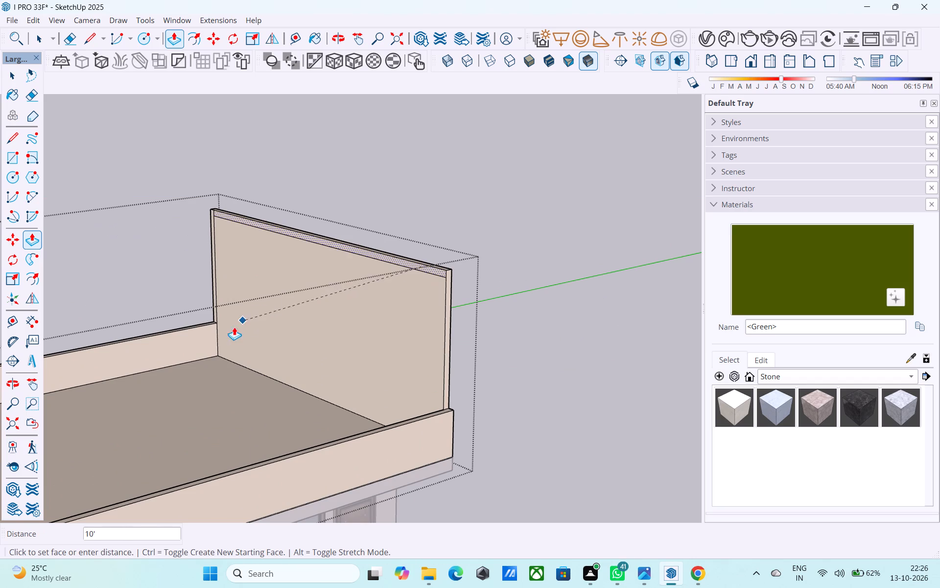
drag(234, 327, 193, 351)
Draw a 1' by 1' square on the underside of the roof slab near its front free corner.
middle_drag(199, 346, 135, 303)
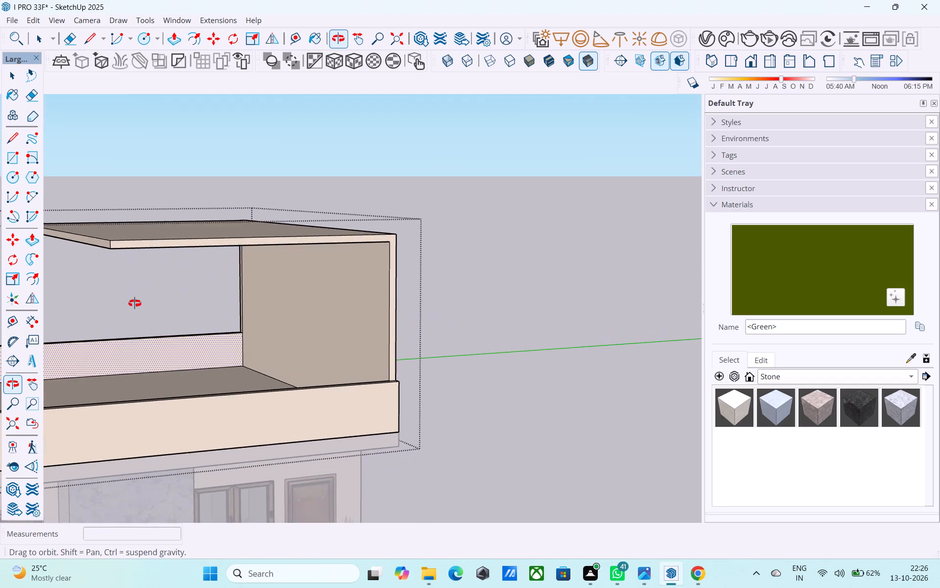
middle_drag(135, 303, 251, 290)
scroll(234, 294, down, 5)
middle_drag(285, 322, 375, 265)
shift+scroll(281, 325, down, 1)
key(space)
scroll(335, 274, up, 2)
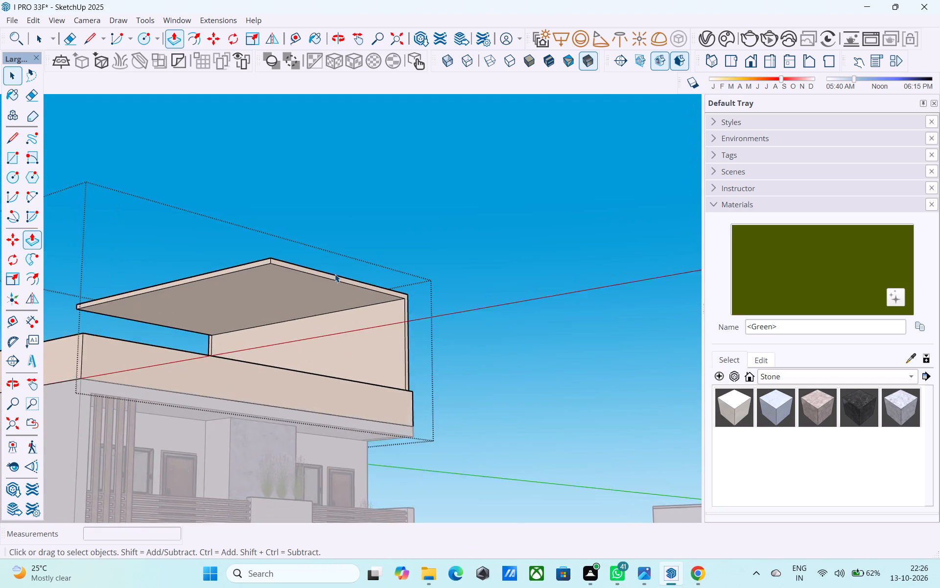
middle_drag(296, 289, 302, 294)
scroll(288, 287, up, 3)
middle_drag(252, 297, 263, 280)
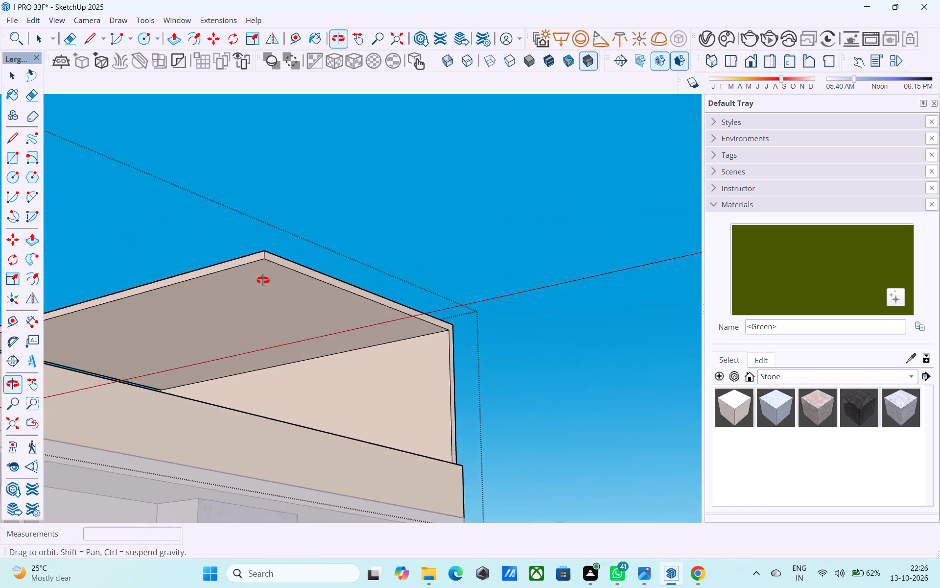
middle_drag(263, 280, 270, 251)
scroll(267, 262, up, 7)
middle_drag(270, 251, 254, 240)
key(r)
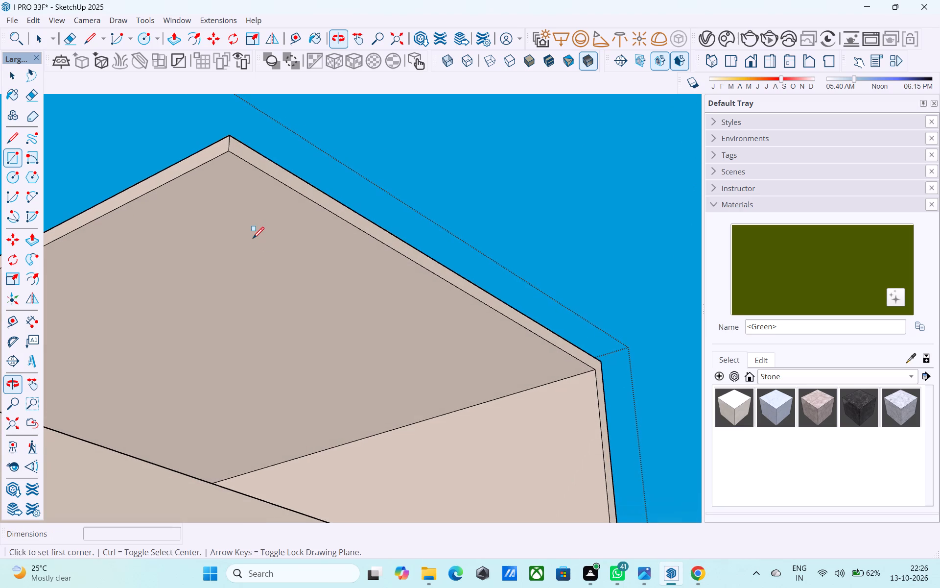
click(223, 192)
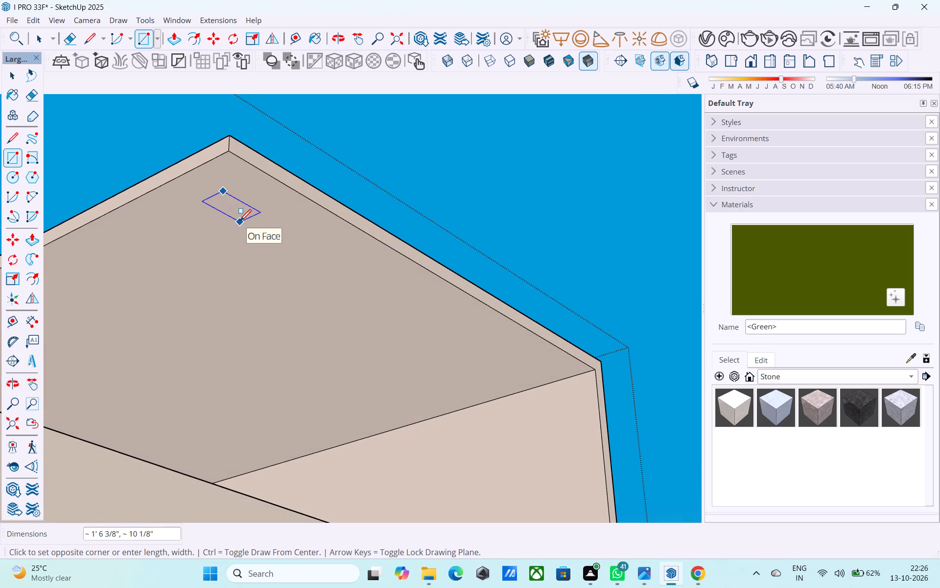
text(1',1')
key(Return)
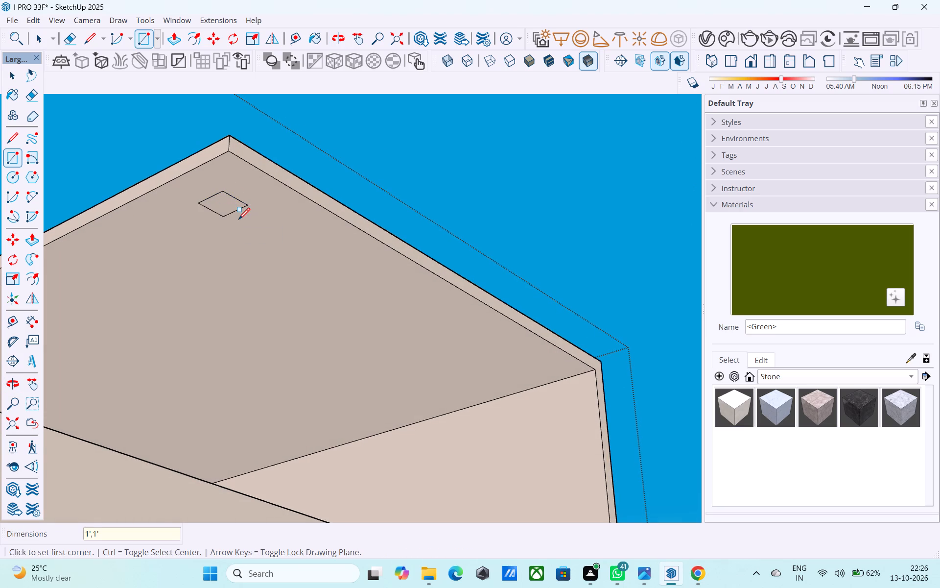
key(space)
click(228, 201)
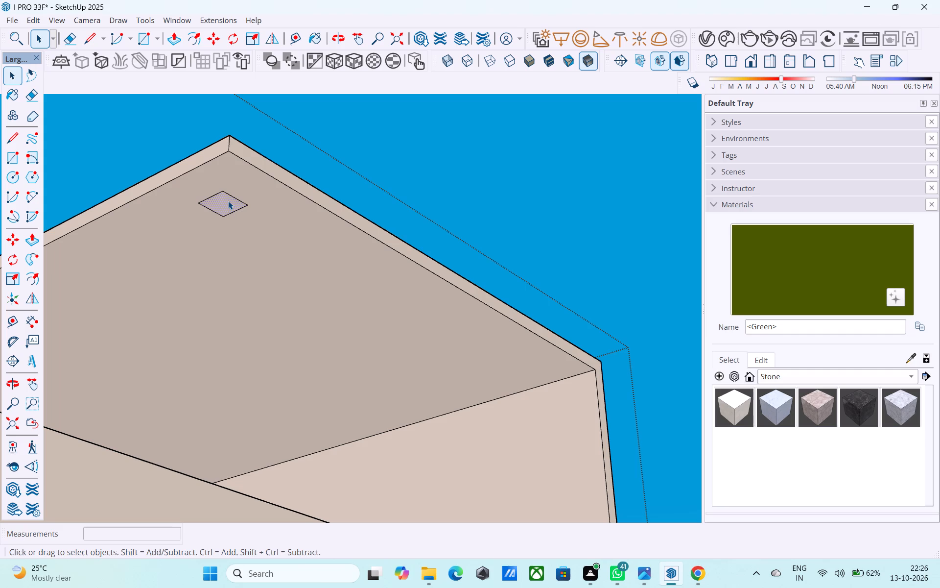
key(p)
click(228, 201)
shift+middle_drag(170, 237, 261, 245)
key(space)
Copy the 1' square about 24' 6" across the slab's underside to the rear free corner.
click(320, 214)
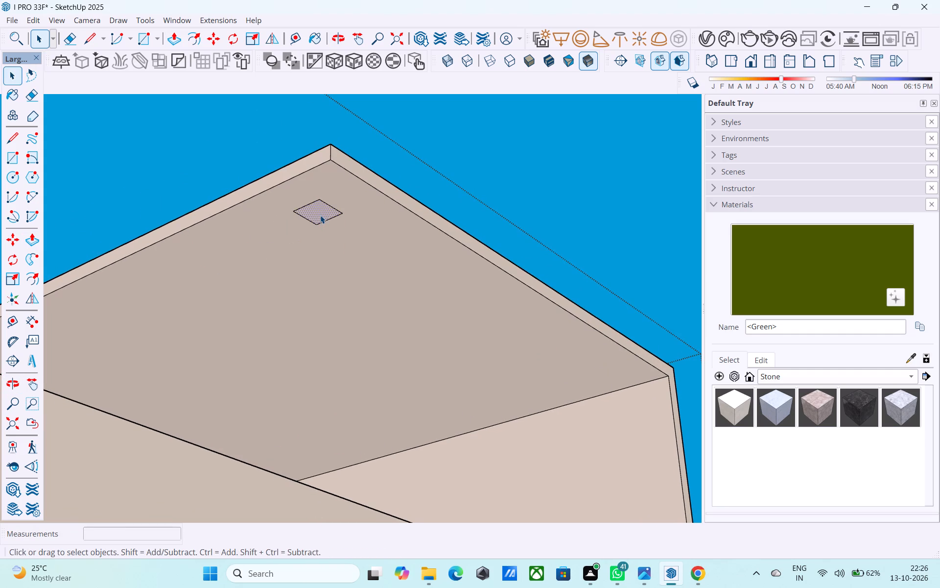
key(m)
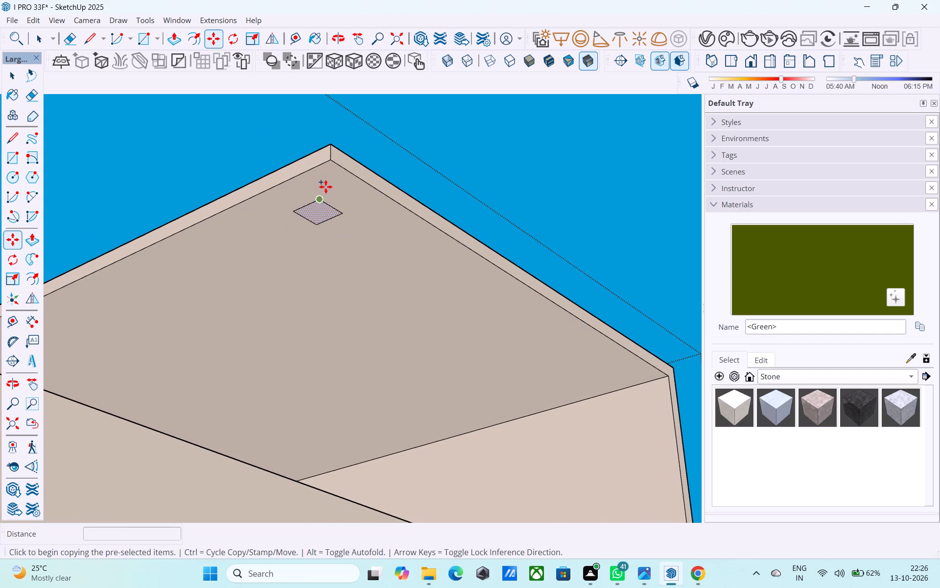
scroll(330, 171, down, 3)
middle_drag(330, 174, 448, 183)
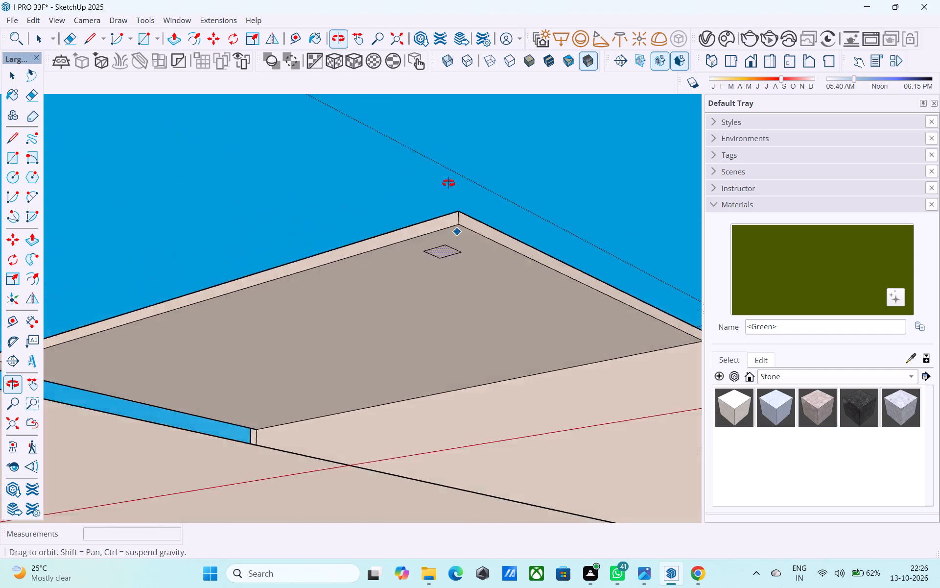
middle_drag(448, 183, 416, 193)
click(257, 252)
shift+middle_drag(205, 305, 236, 295)
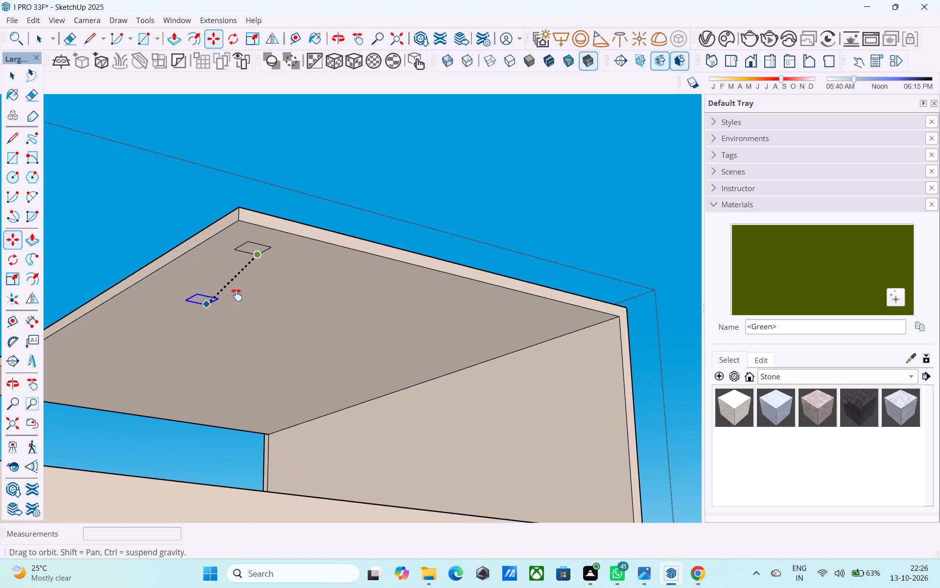
shift+middle_drag(236, 295, 346, 294)
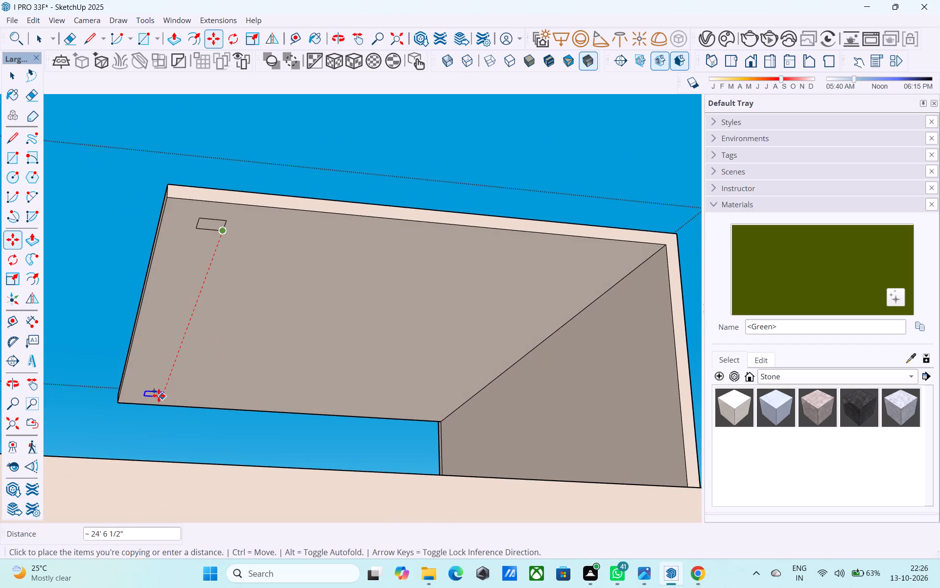
click(159, 396)
key(space)
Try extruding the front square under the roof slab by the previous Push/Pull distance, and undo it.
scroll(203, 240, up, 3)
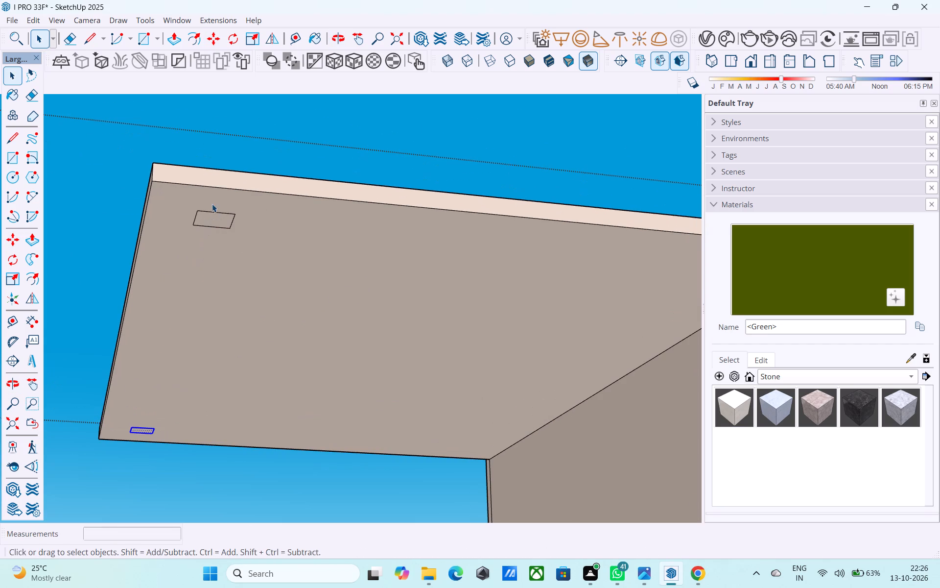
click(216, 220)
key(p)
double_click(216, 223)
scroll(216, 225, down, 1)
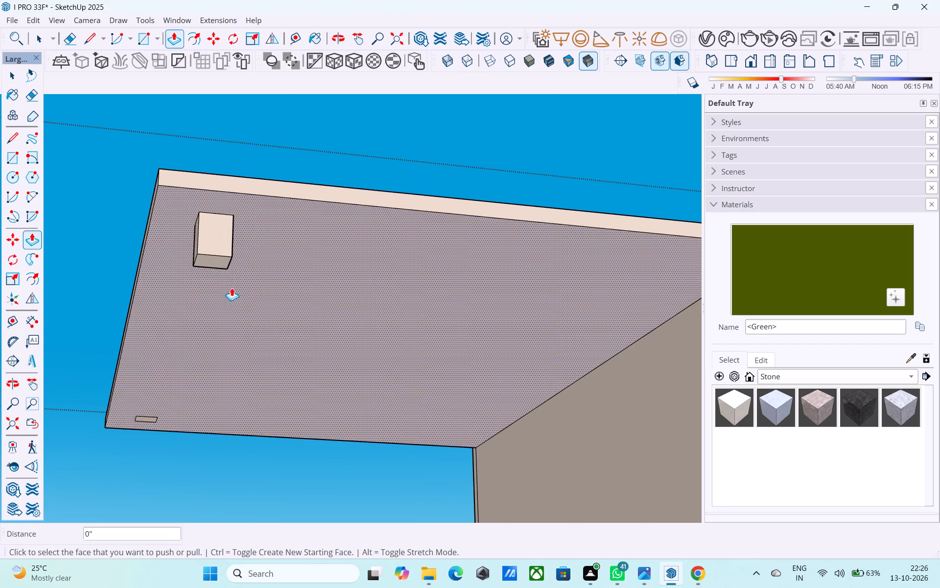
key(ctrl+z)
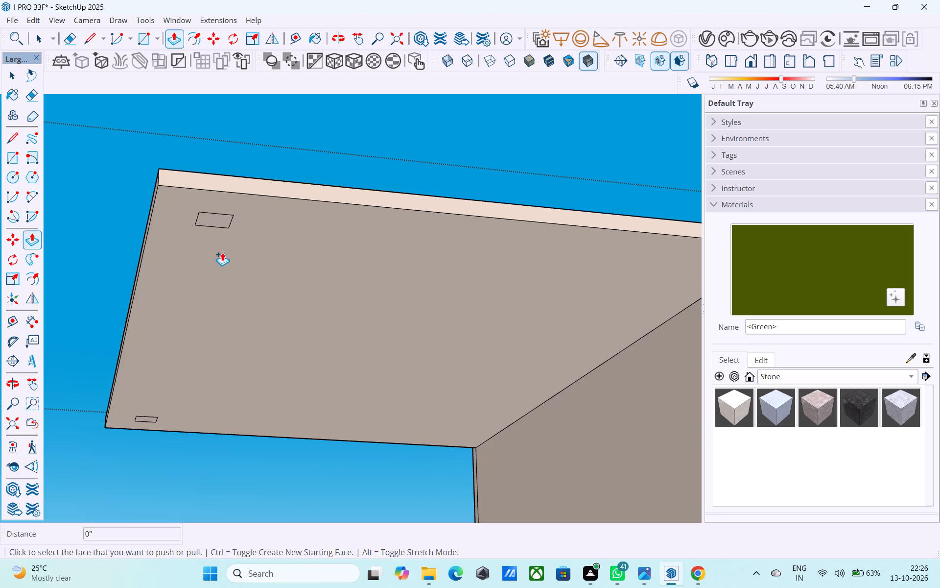
Extrude the front square down 12' 6" from the slab's underside to the terrace floor as a column.
click(216, 220)
scroll(230, 324, down, 3)
middle_drag(234, 336, 255, 442)
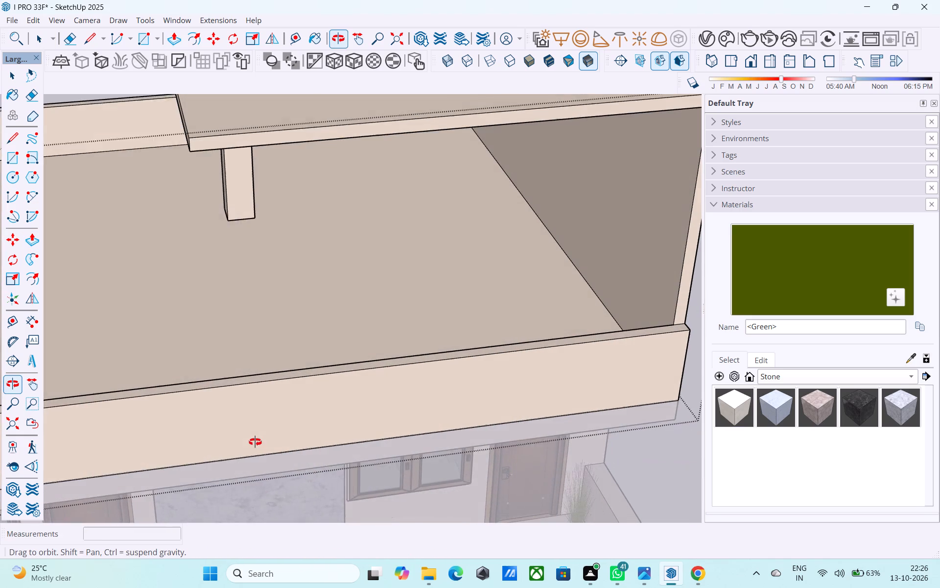
middle_drag(255, 442, 255, 443)
click(223, 335)
Extrude the rear square down by the same 12' 6" as the second column and leave the group.
shift+middle_drag(220, 301, 396, 447)
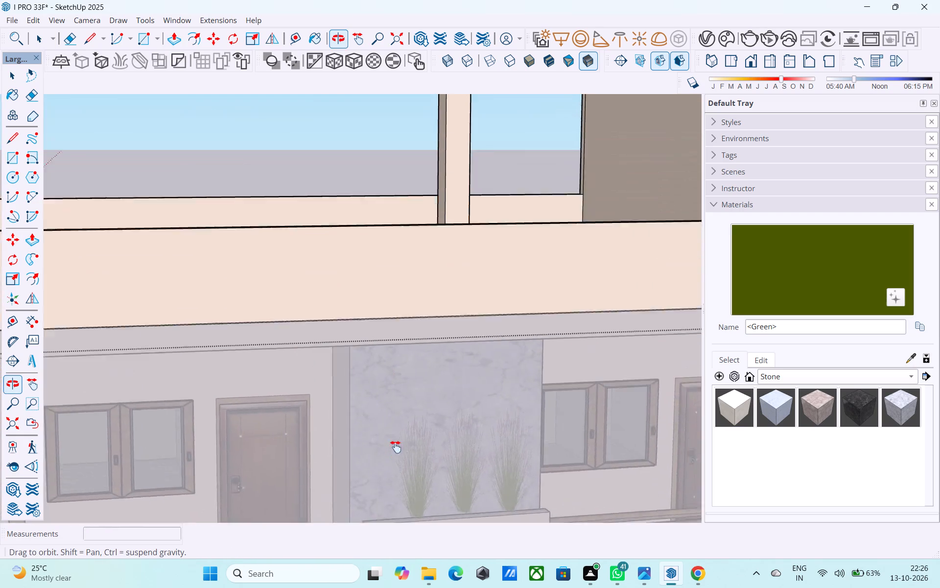
shift+middle_drag(396, 447, 412, 534)
scroll(380, 429, down, 3)
shift+middle_drag(370, 410, 379, 467)
scroll(293, 257, up, 5)
scroll(356, 246, down, 2)
scroll(359, 249, up, 8)
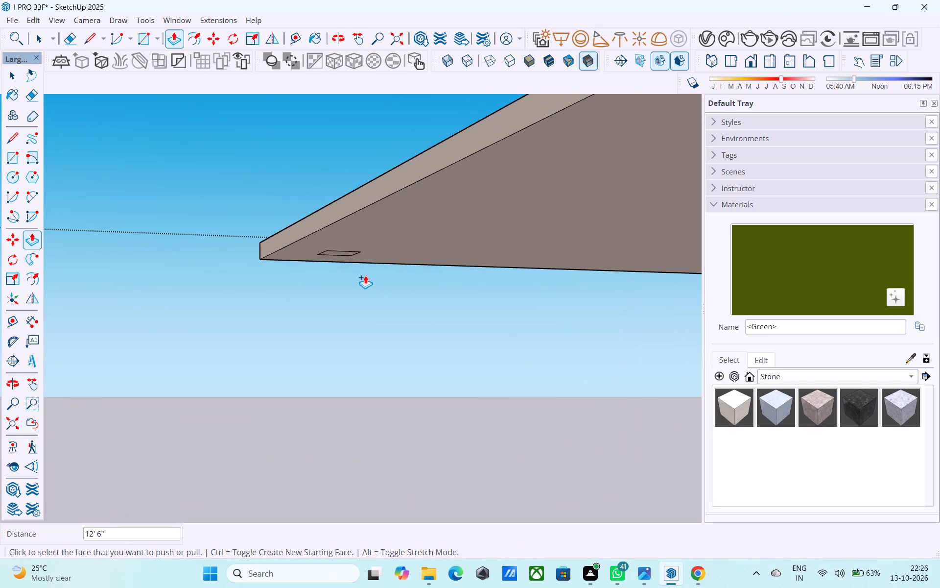
scroll(365, 275, up, 5)
middle_drag(365, 275, 353, 263)
scroll(355, 266, up, 4)
double_click(359, 270)
scroll(359, 270, down, 3)
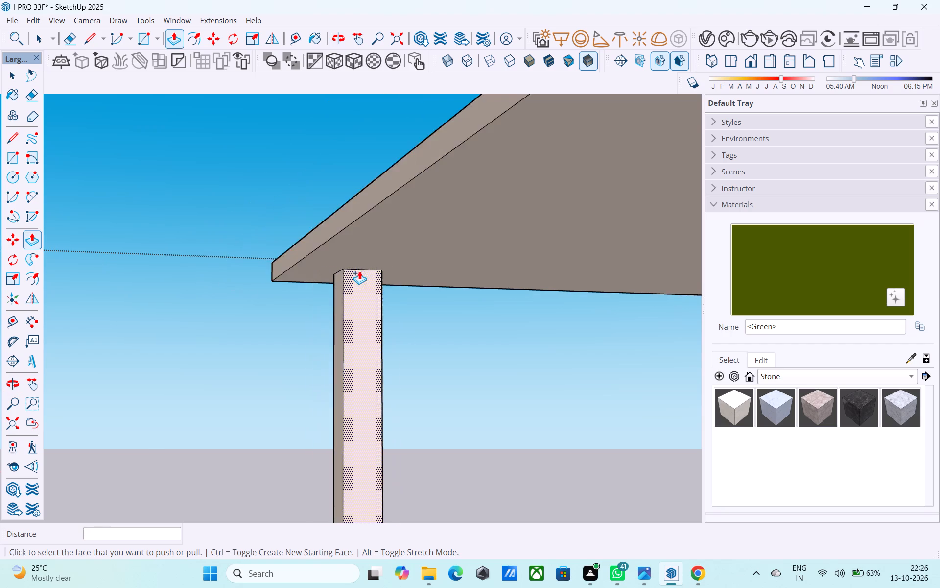
scroll(359, 271, down, 20)
scroll(359, 271, down, 7)
key(space)
middle_drag(365, 274, 310, 333)
click(642, 350)
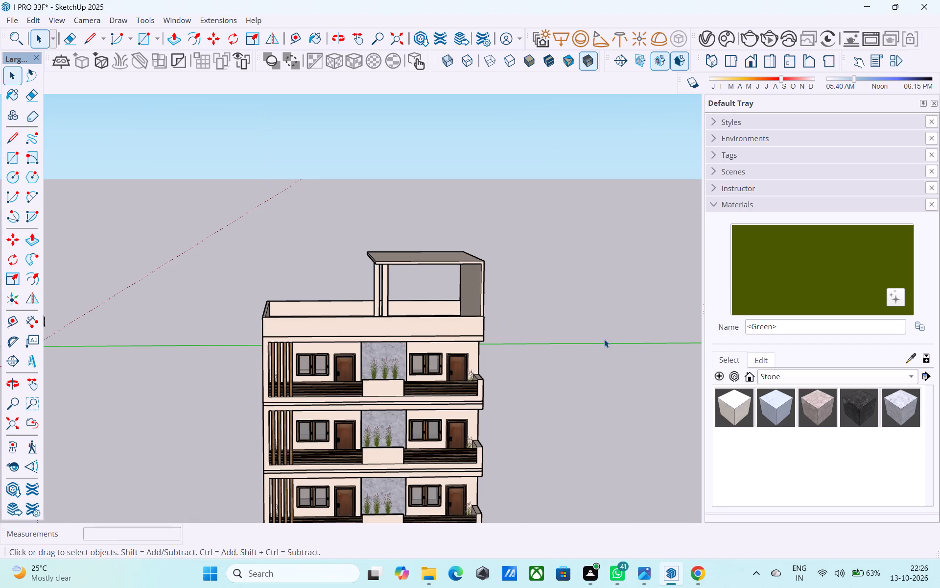
Save the model.
key(ctrl+s)
Thicken the canopy roof slab by pulling its underside down 6" inside the group, and leave the group.
middle_drag(503, 345, 451, 287)
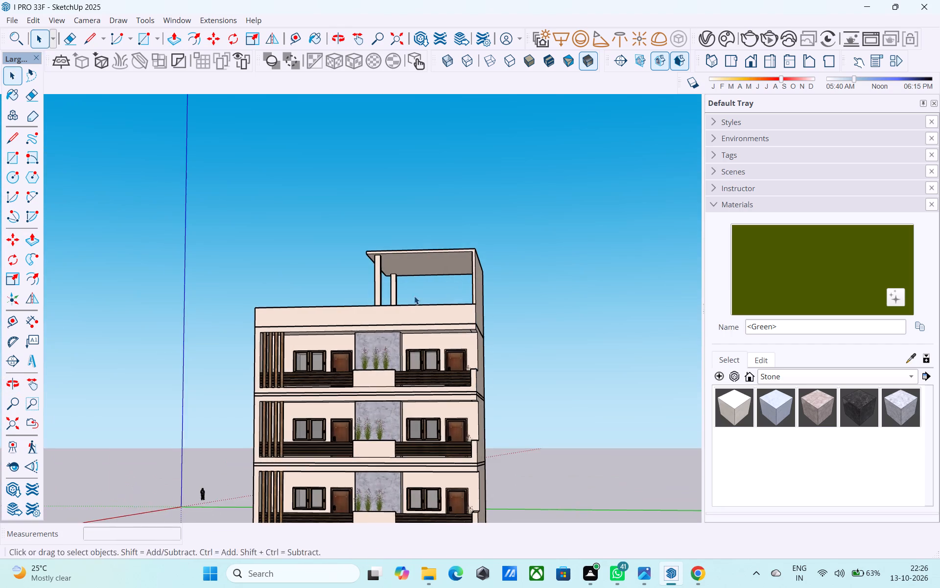
middle_drag(414, 296, 454, 326)
middle_drag(431, 294, 413, 279)
scroll(403, 275, down, 5)
middle_drag(397, 323, 398, 345)
scroll(407, 253, up, 6)
middle_drag(402, 325, 399, 297)
scroll(399, 303, up, 5)
click(405, 313)
double_click(405, 313)
scroll(404, 313, up, 3)
click(404, 312)
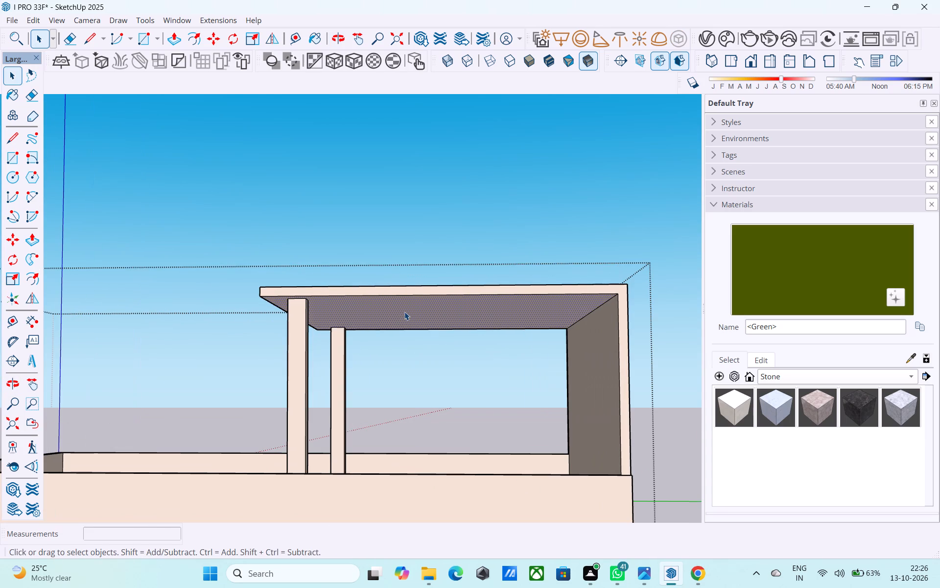
key(p)
click(404, 312)
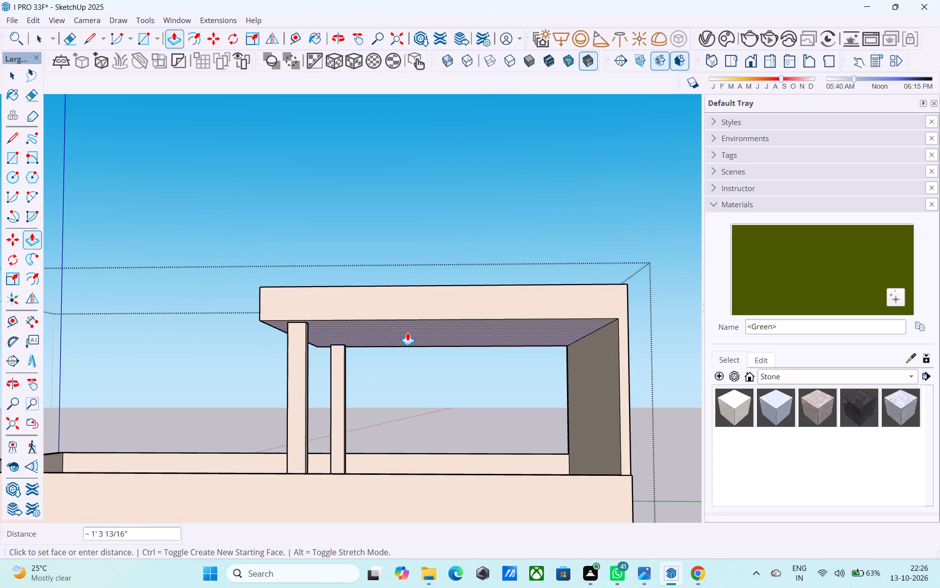
key(6)
key(shift+quotedbl)
key(Return)
key(space)
click(369, 189)
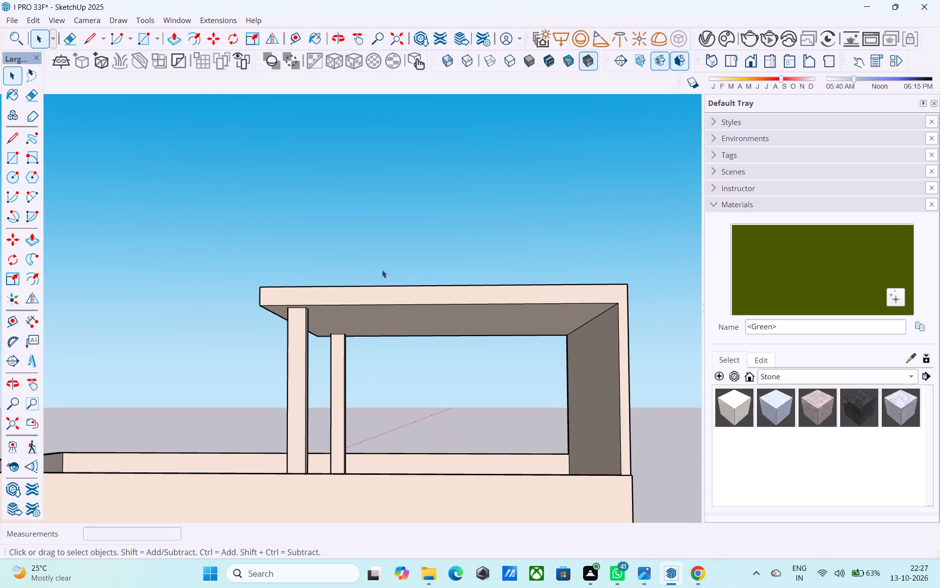
Examine the canopy, its two columns, the side wall and the terrace parapet from several sides.
middle_drag(395, 283, 480, 331)
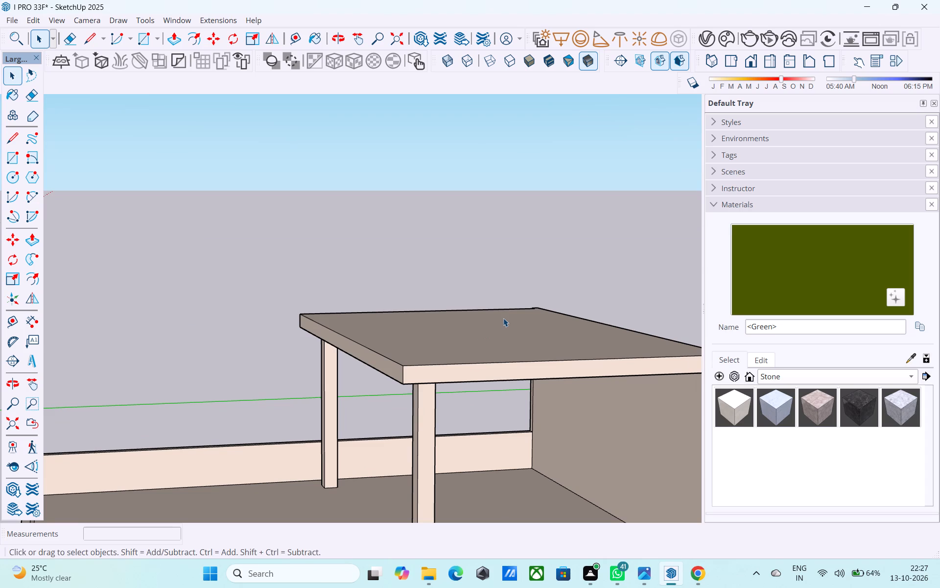
scroll(518, 313, down, 4)
middle_drag(517, 353, 425, 291)
middle_drag(418, 374, 418, 374)
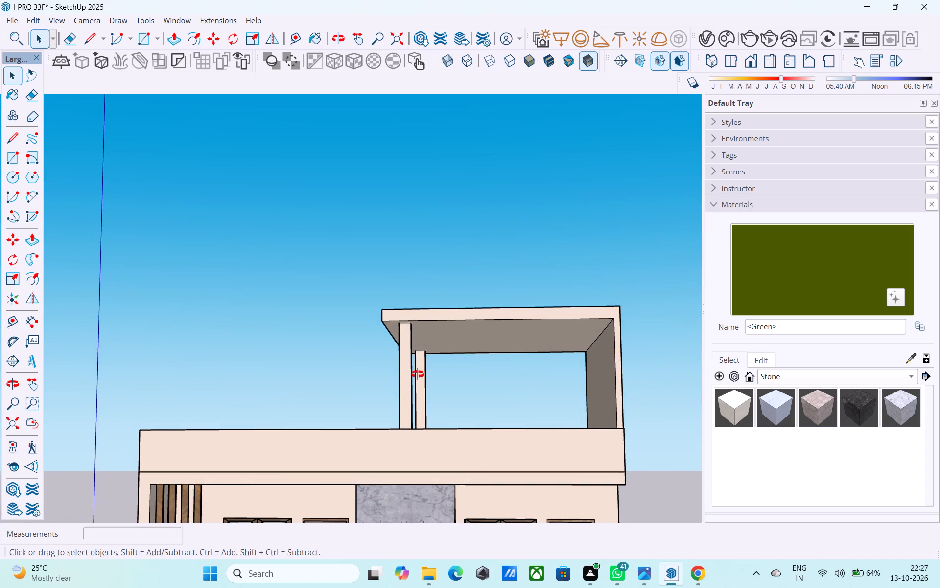
middle_drag(418, 374, 656, 420)
middle_drag(614, 408, 574, 468)
scroll(567, 464, up, 3)
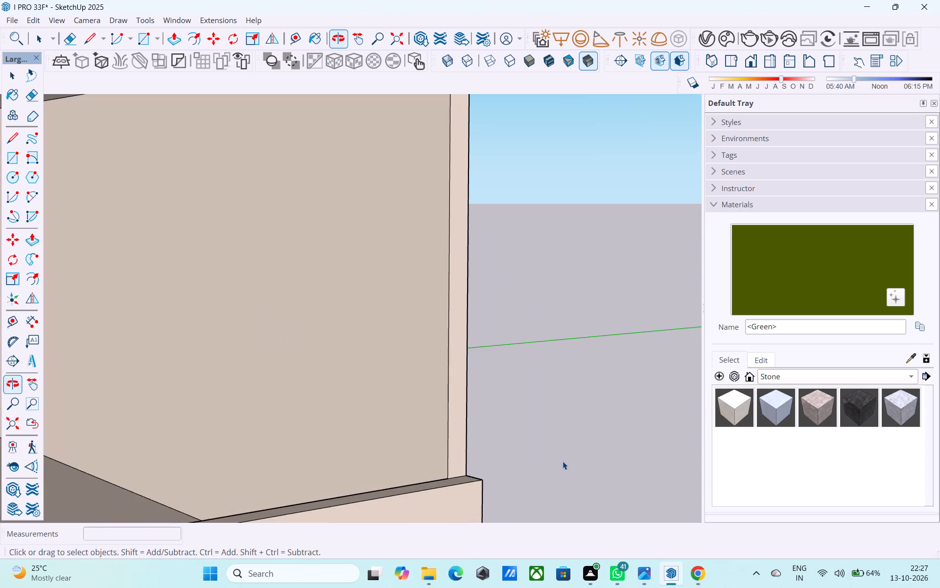
middle_drag(559, 433, 595, 409)
scroll(598, 407, down, 3)
middle_drag(574, 401, 608, 418)
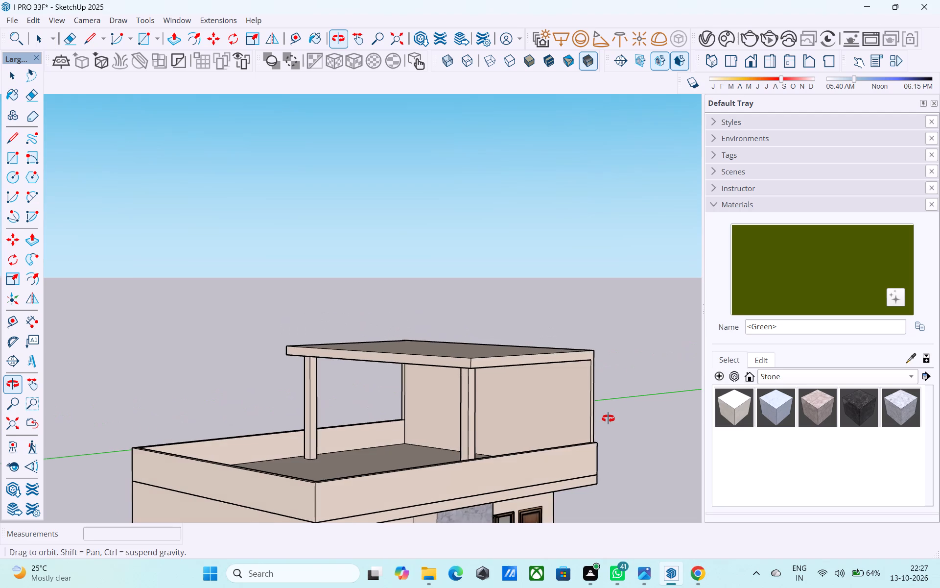
middle_drag(608, 418, 608, 419)
shift+middle_drag(533, 435, 549, 436)
middle_drag(533, 449, 626, 464)
middle_drag(598, 424, 600, 426)
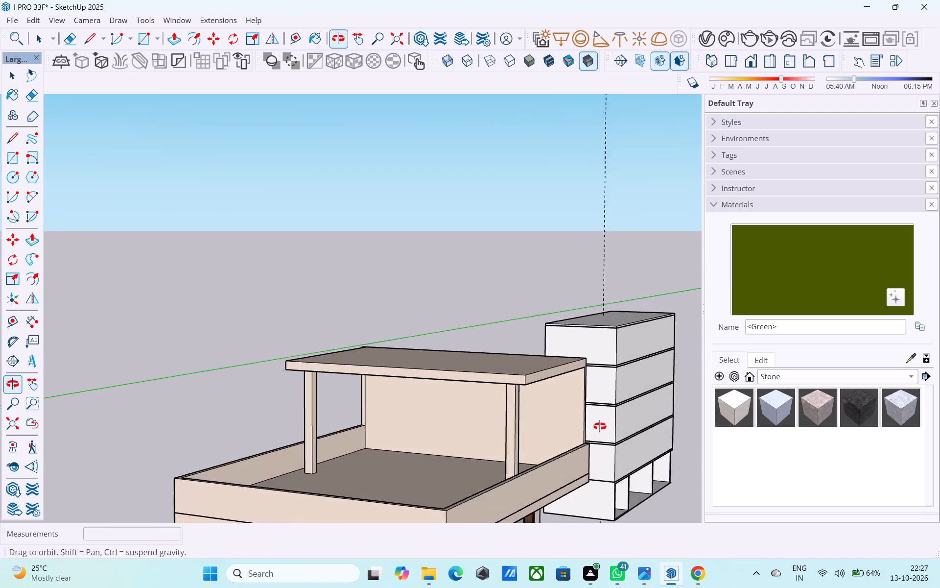
middle_drag(600, 426, 592, 410)
scroll(558, 387, down, 3)
middle_drag(551, 440, 556, 486)
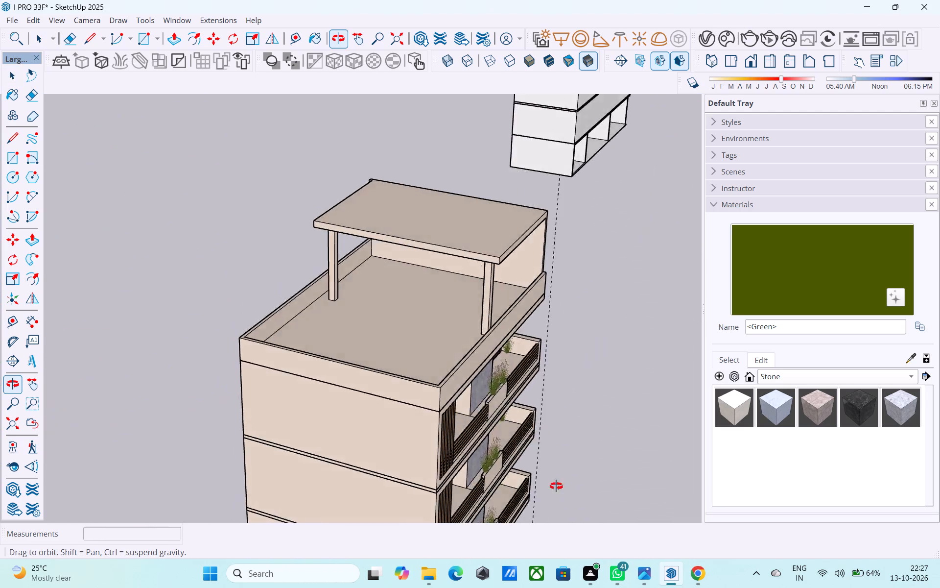
middle_drag(556, 486, 569, 534)
Draw a line across the top of the front parapet beside the front column.
scroll(571, 516, down, 1)
shift+scroll(523, 388, up, 8)
middle_drag(494, 339, 439, 364)
scroll(442, 367, up, 2)
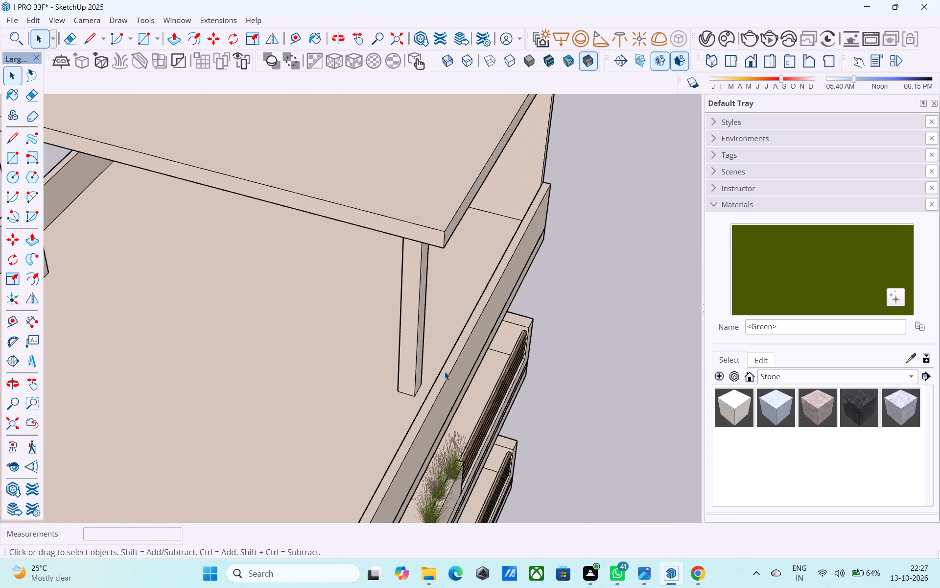
key(l)
scroll(448, 373, up, 1)
click(449, 374)
click(438, 369)
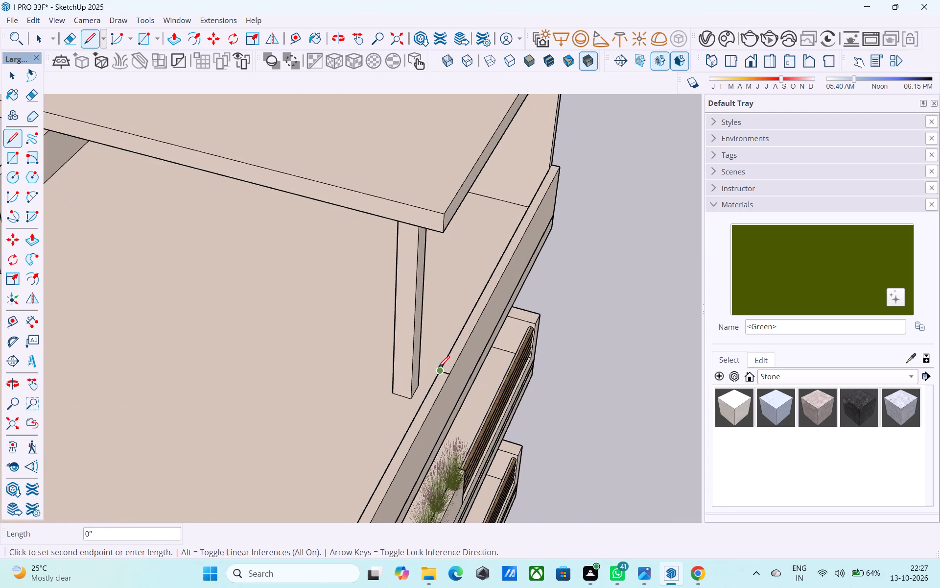
key(space)
Open the terrace group and redraw the line across the front parapet's top beside the column.
scroll(451, 360, up, 3)
click(452, 360)
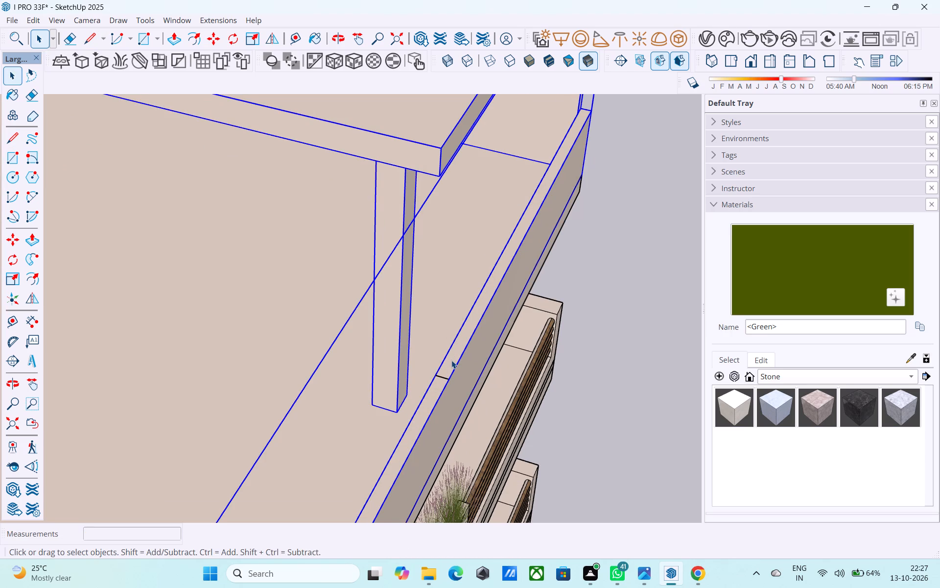
double_click(451, 360)
key(l)
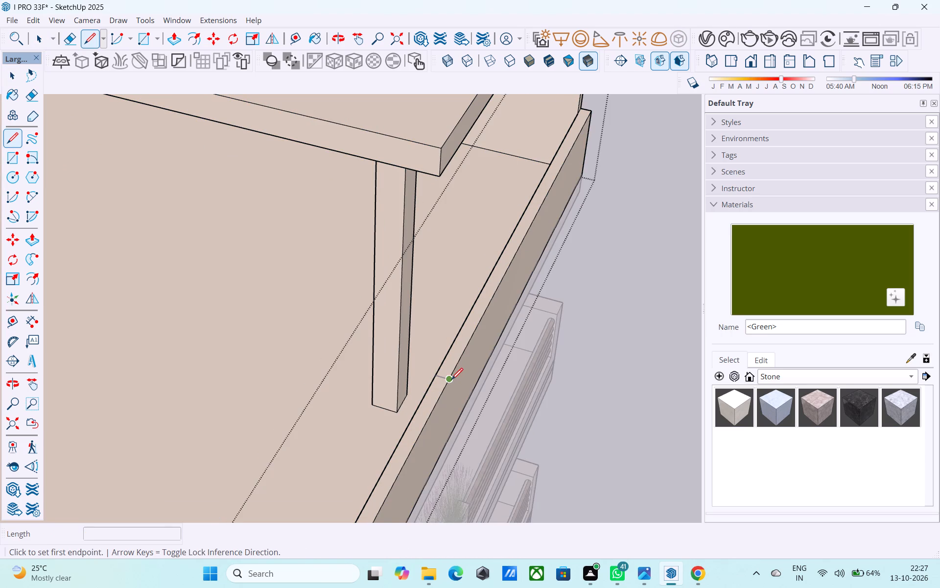
click(451, 381)
click(439, 378)
key(space)
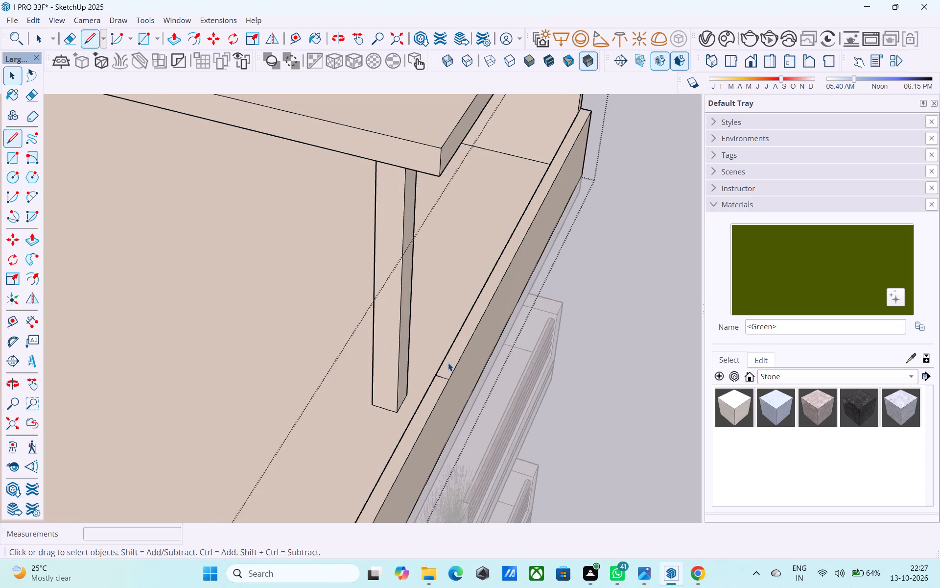
Raise the front parapet section below the canopy by 2' and leave the group.
click(448, 363)
key(p)
click(449, 363)
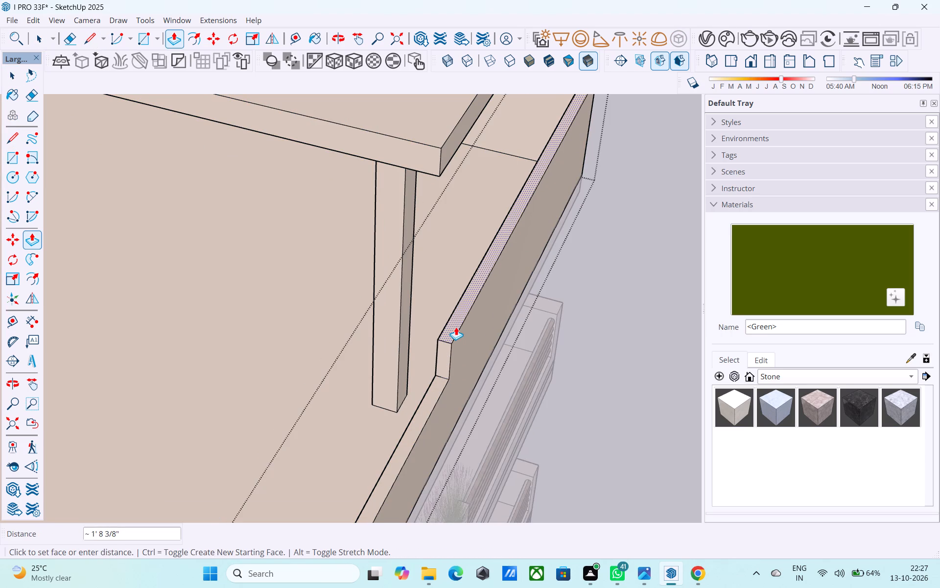
text(2')
key(Return)
key(space)
middle_drag(453, 330, 309, 239)
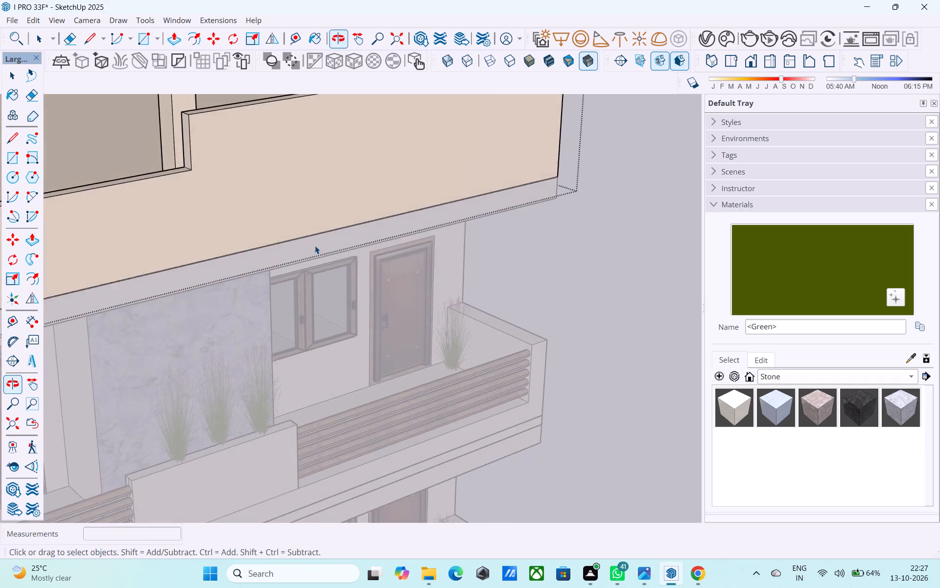
scroll(341, 295, down, 10)
middle_drag(524, 381, 345, 273)
scroll(345, 273, down, 5)
click(500, 285)
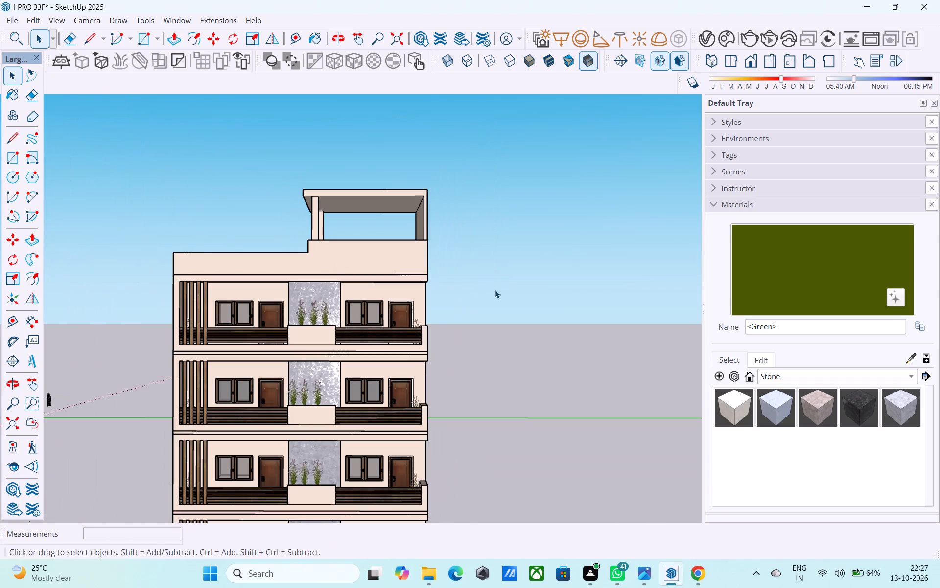
Save the model with the raised parapet.
middle_drag(464, 291, 462, 304)
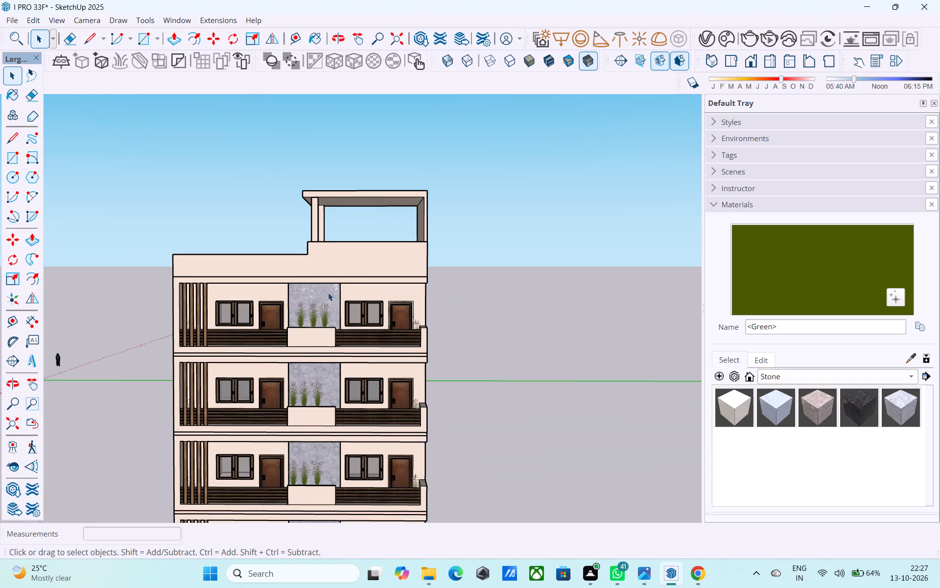
scroll(303, 278, up, 5)
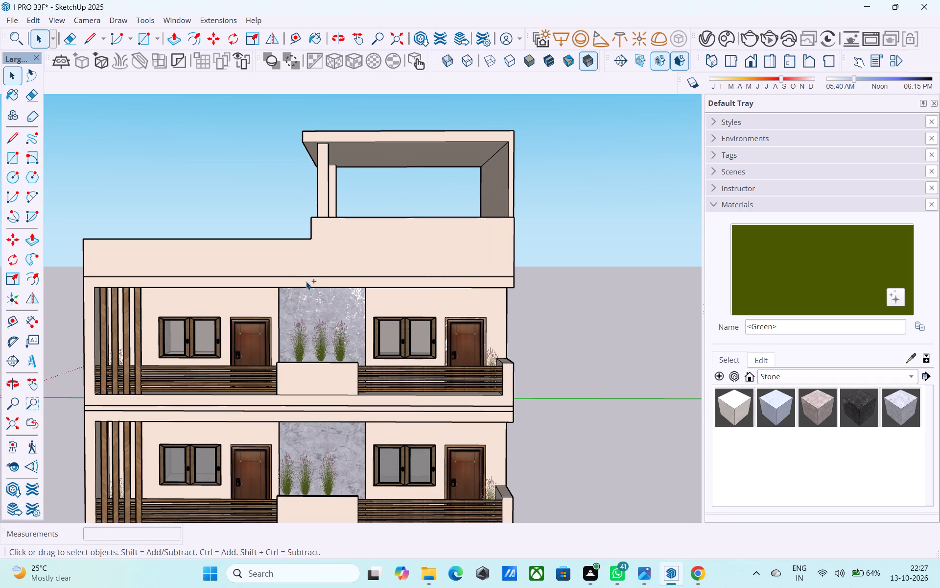
key(ctrl+s)
Save the model again from a slightly angled front view.
scroll(309, 293, down, 5)
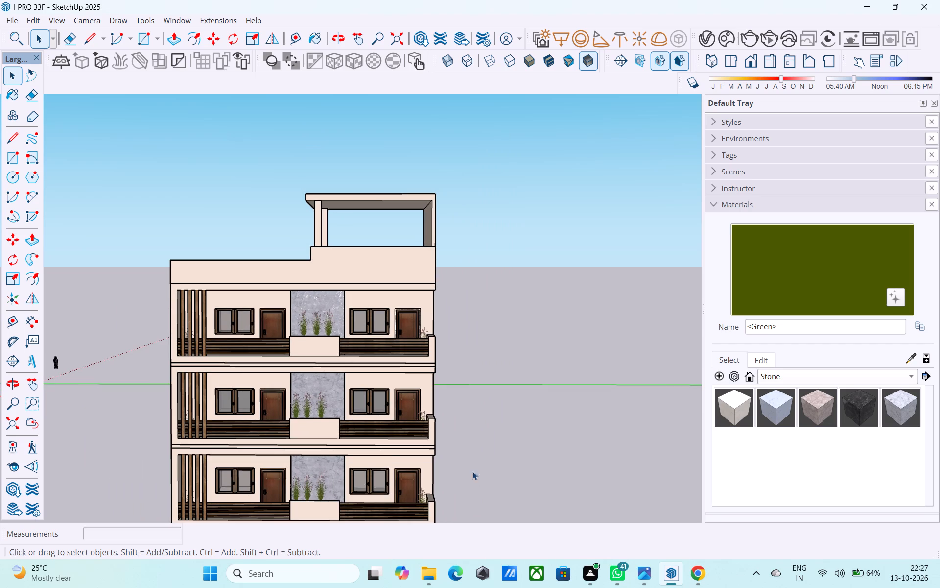
drag(593, 573, 591, 578)
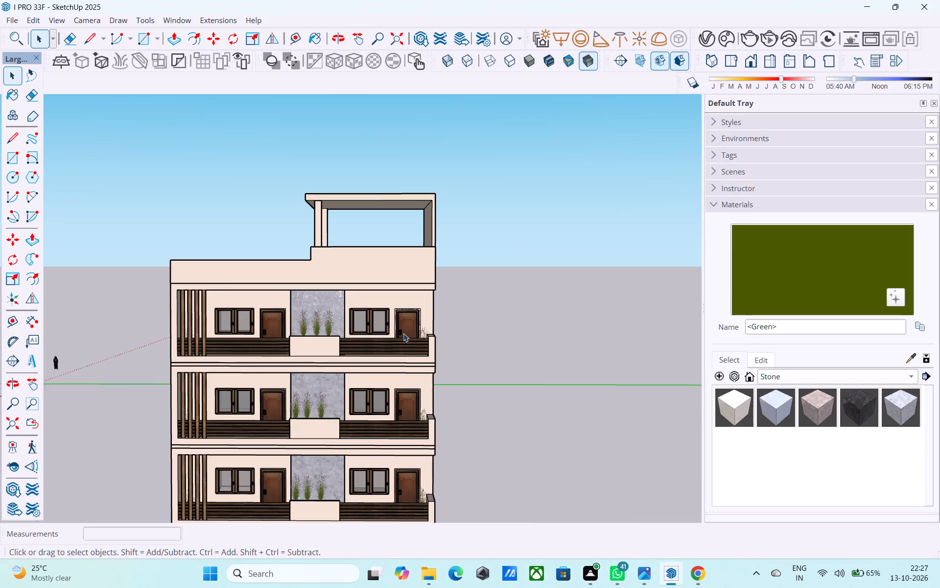
middle_drag(388, 328, 351, 333)
key(ctrl+s)
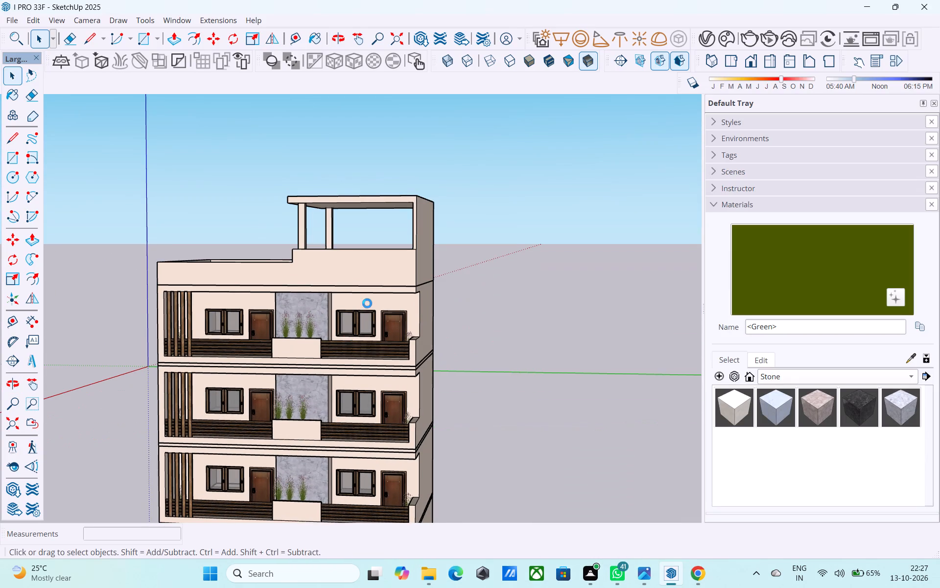
Examine the complete four-storey building with its canopy from the front and from an angle.
scroll(368, 303, down, 4)
middle_drag(370, 306, 423, 303)
scroll(423, 312, down, 3)
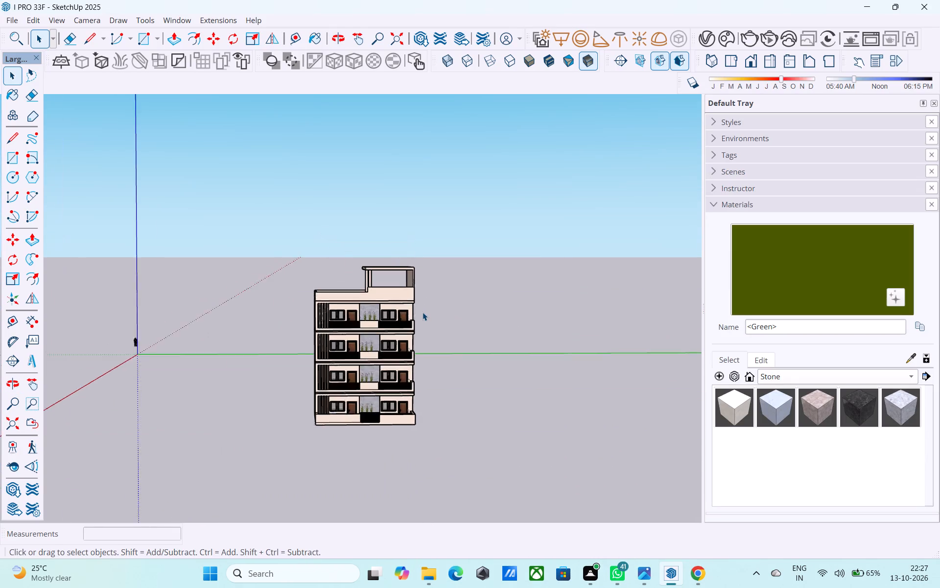
scroll(423, 312, down, 2)
middle_drag(423, 312, 414, 306)
scroll(408, 376, up, 5)
scroll(367, 382, up, 5)
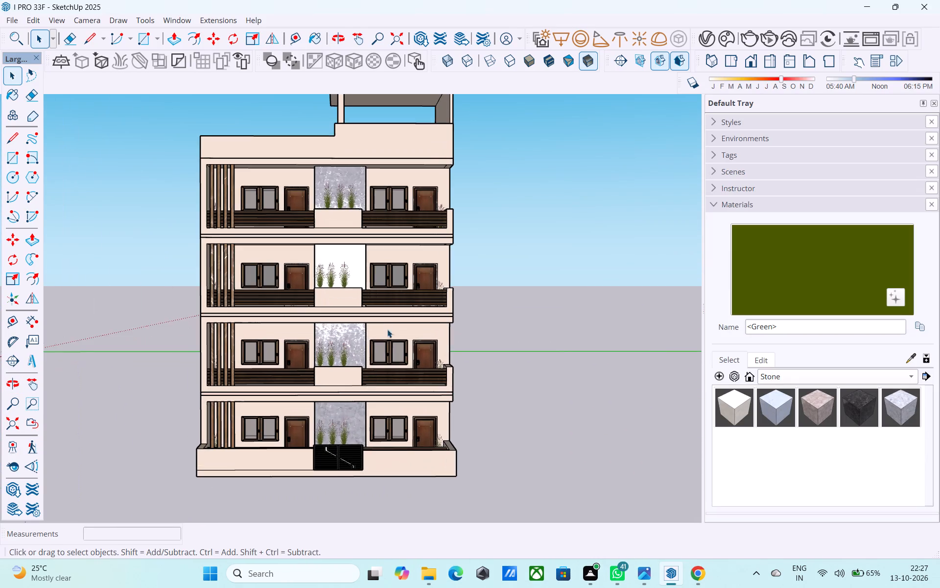
middle_drag(387, 325, 391, 337)
click(514, 296)
middle_drag(382, 287, 487, 325)
scroll(487, 325, down, 3)
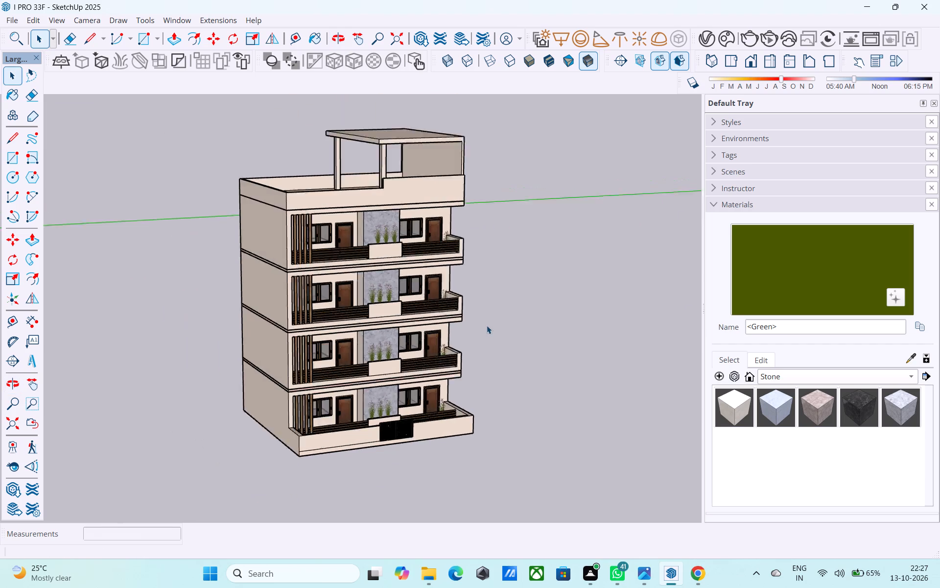
middle_drag(487, 326, 524, 315)
Save the model in the angled view of the whole building.
key(ctrl+s)
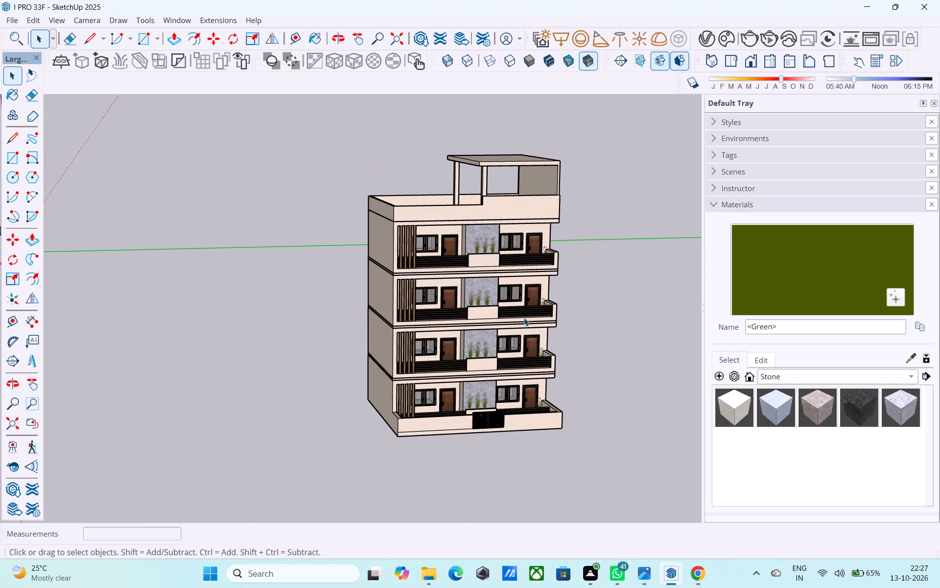
Examine the four-storey building's front and both side walls by viewing it from opposite angles.
middle_drag(564, 323, 285, 331)
middle_drag(409, 325, 347, 293)
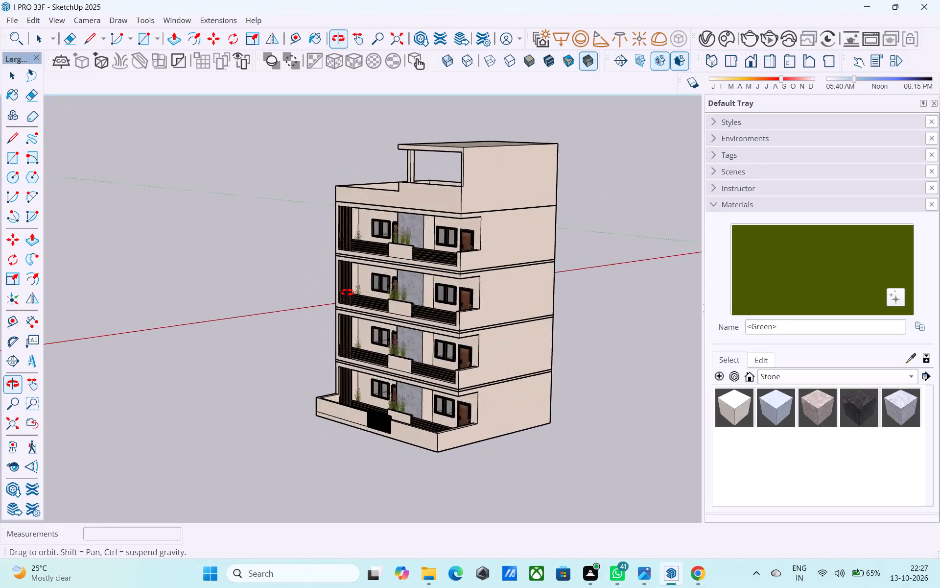
middle_drag(347, 293, 641, 297)
middle_drag(449, 345, 717, 342)
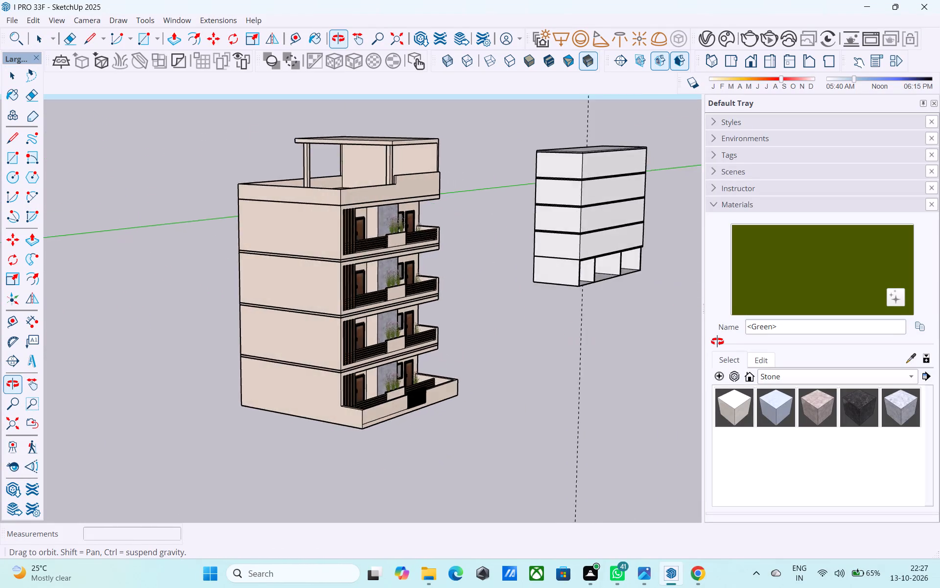
middle_drag(717, 342, 705, 332)
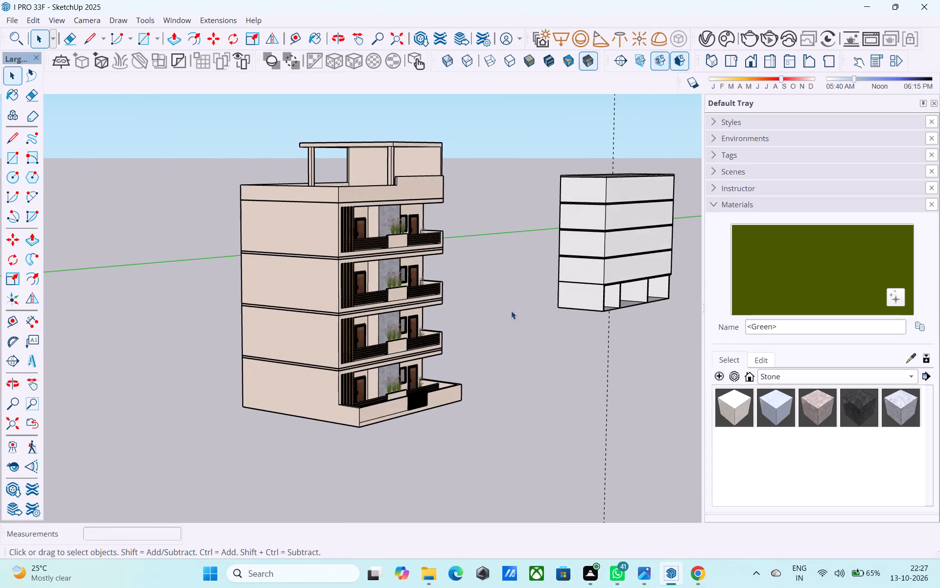
middle_drag(511, 311, 287, 324)
shift+middle_drag(314, 324, 644, 333)
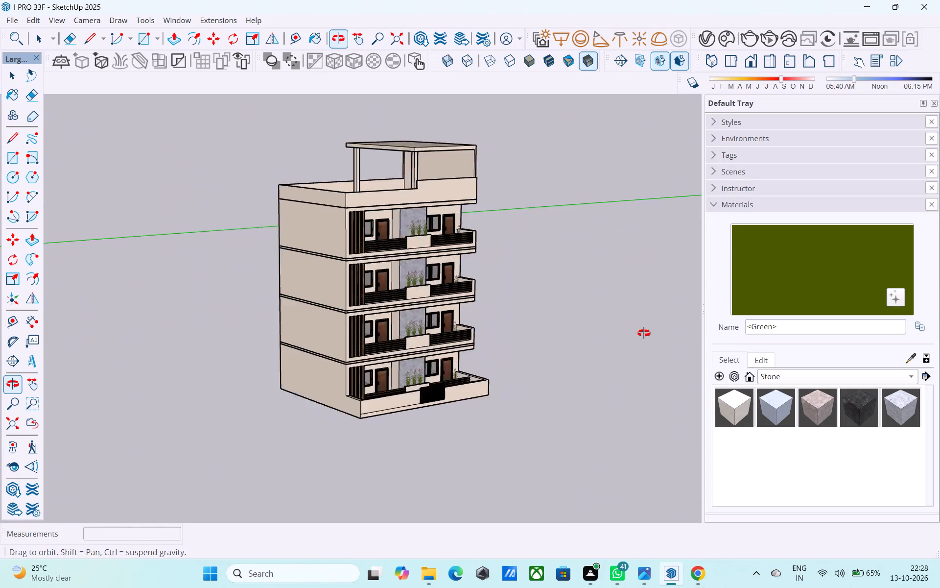
shift+middle_drag(644, 333, 487, 333)
Save the model with both the finished building and the plain white block in view.
key(ctrl+s)
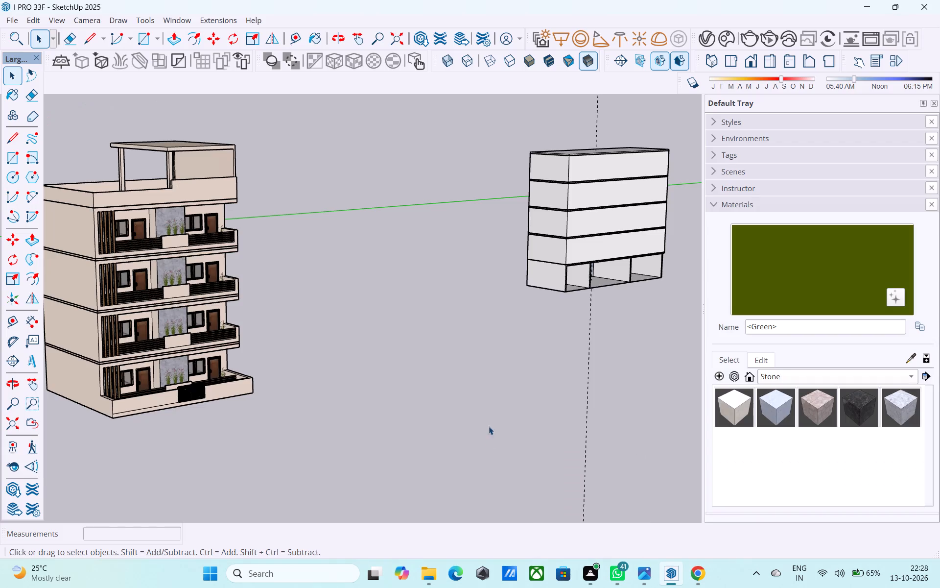
Examine the terrace canopy, parapet and plain side wall of the building at closer range.
scroll(498, 397, down, 4)
middle_drag(342, 368, 324, 361)
scroll(232, 289, up, 9)
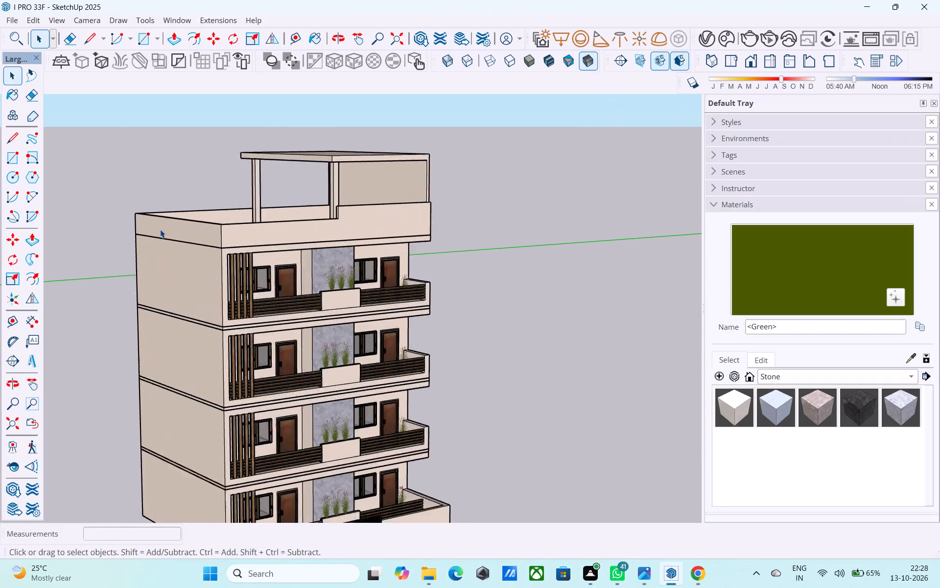
scroll(160, 229, up, 5)
scroll(180, 238, down, 2)
middle_drag(185, 245, 417, 271)
scroll(416, 271, down, 5)
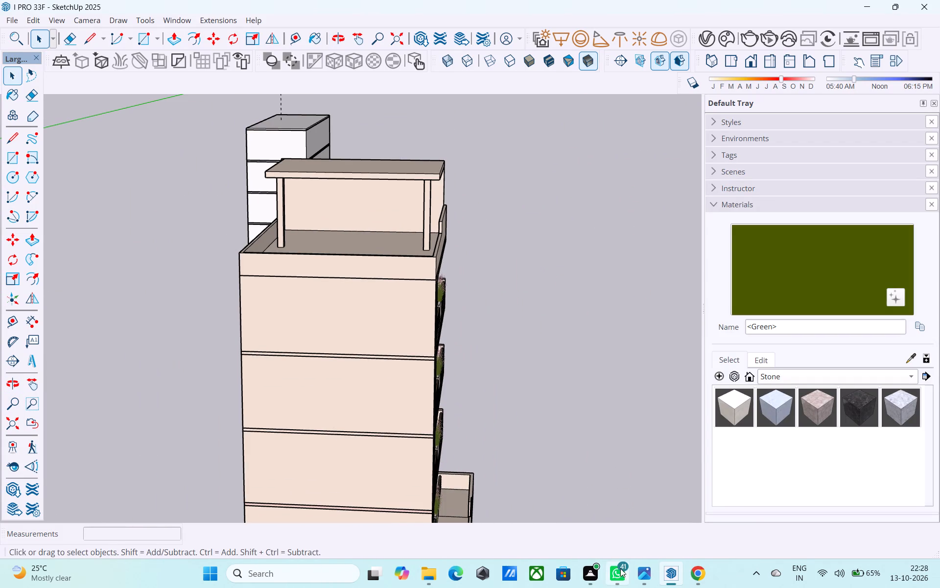